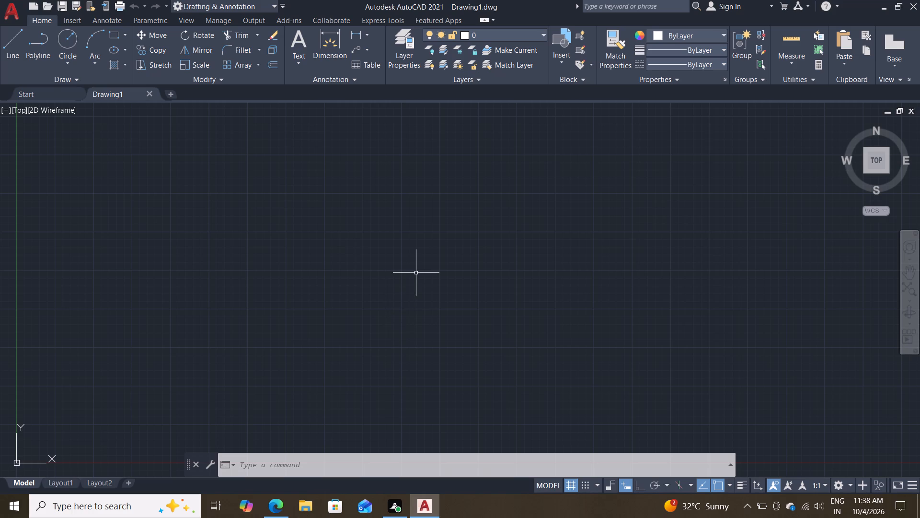
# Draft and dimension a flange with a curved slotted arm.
# Configure the drawing units with a length precision of 0.0 and millimeters as the insertion scale.
pyautogui.press('u')
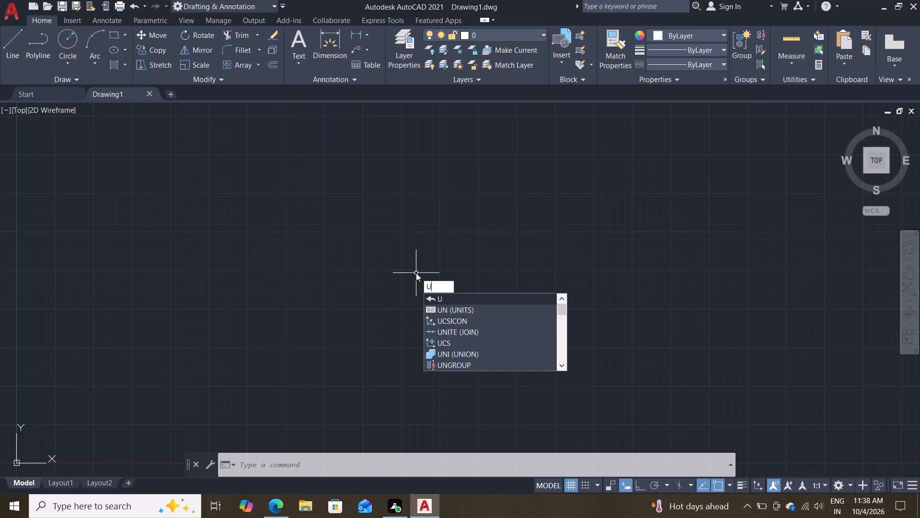
pyautogui.press('n')
pyautogui.press('Return')
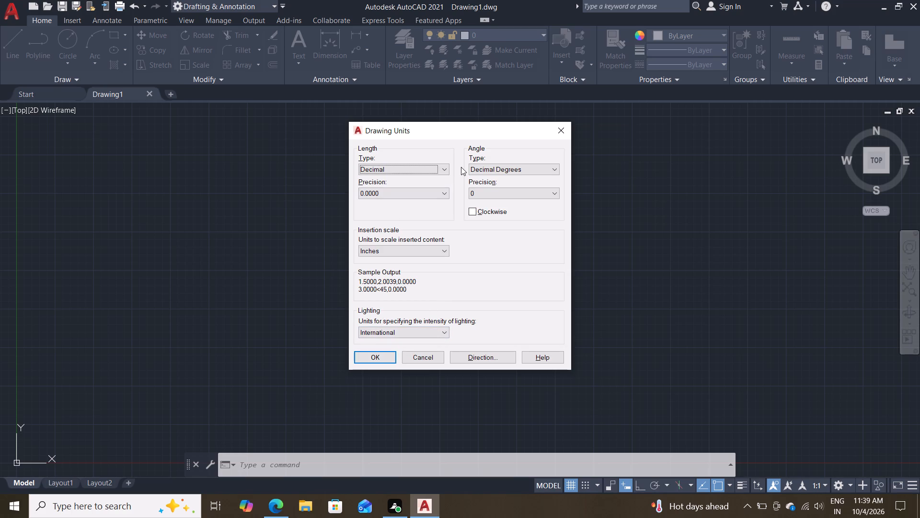
pyautogui.click(398, 191)
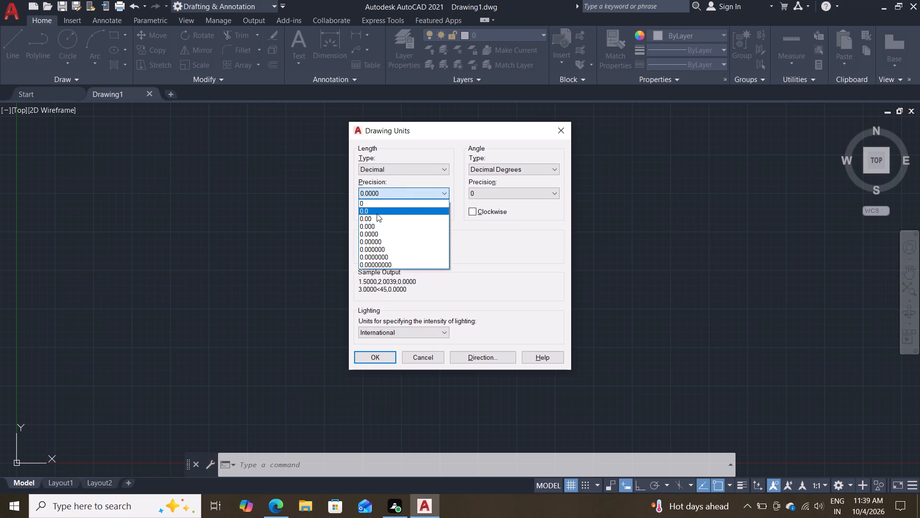
pyautogui.click(377, 209)
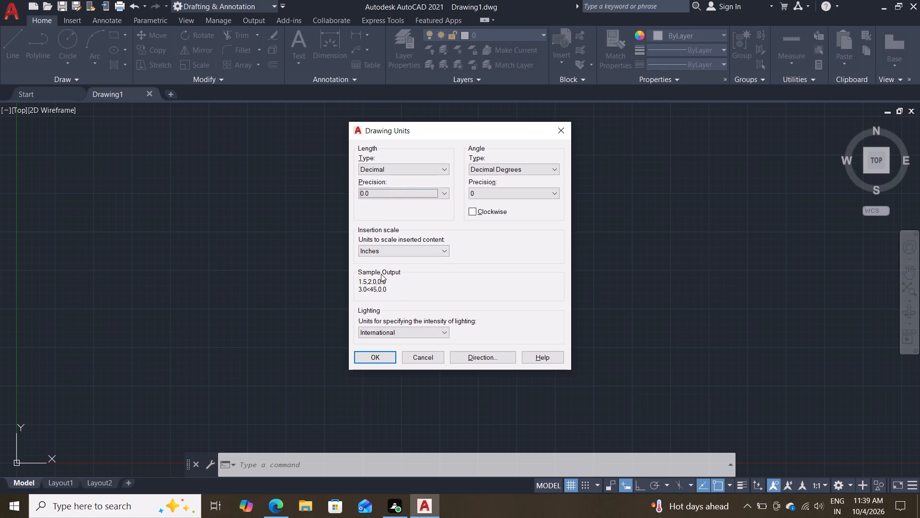
pyautogui.click(403, 254)
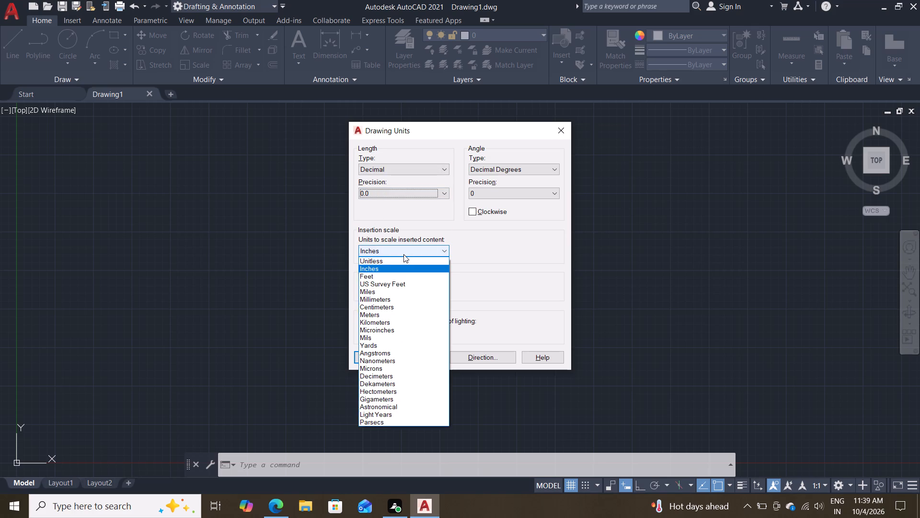
pyautogui.click(402, 297)
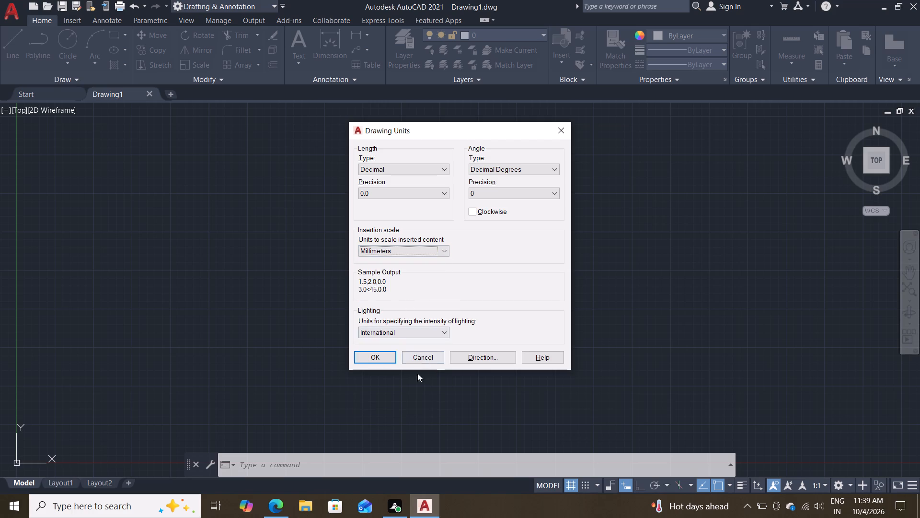
pyautogui.click(383, 362)
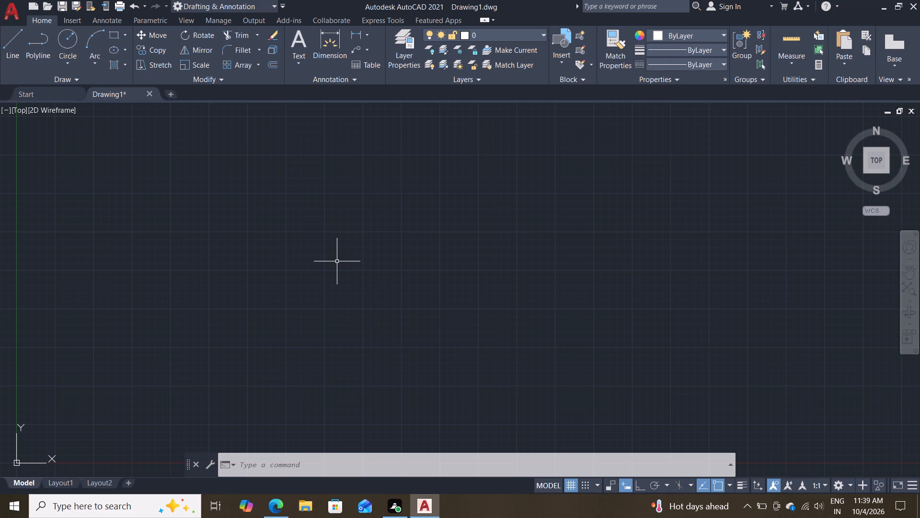
# Open the Standard dimension style for modification and keep ByBlock for the dimension lines' color, linetype and lineweight, suppressing neither line.
pyautogui.press('d')
pyautogui.press('Return')
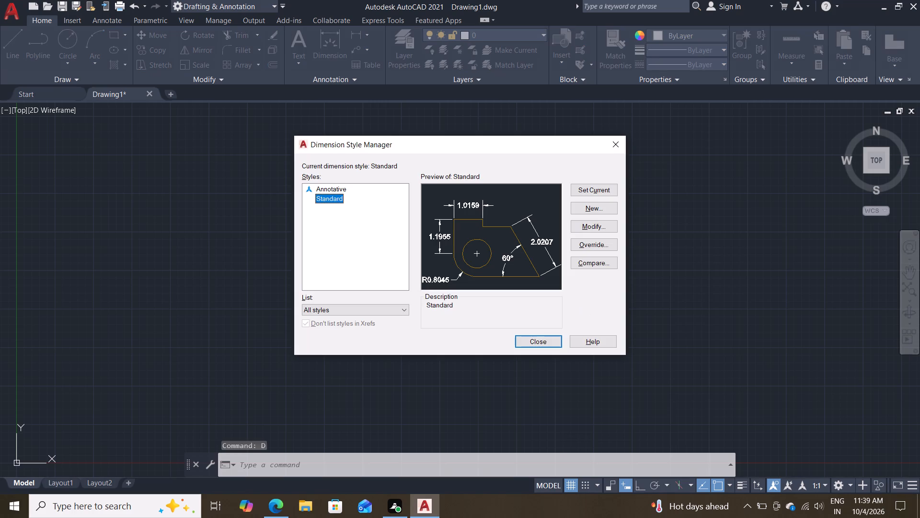
pyautogui.click(602, 229)
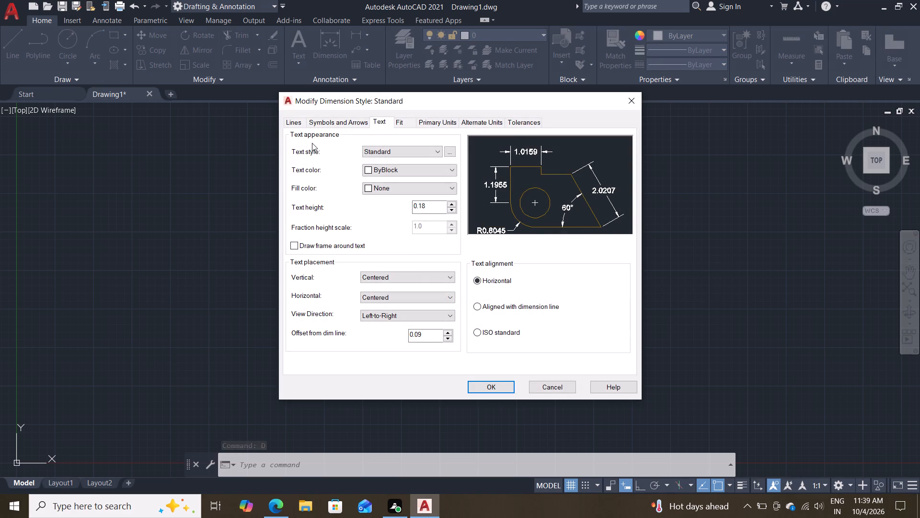
pyautogui.click(286, 120)
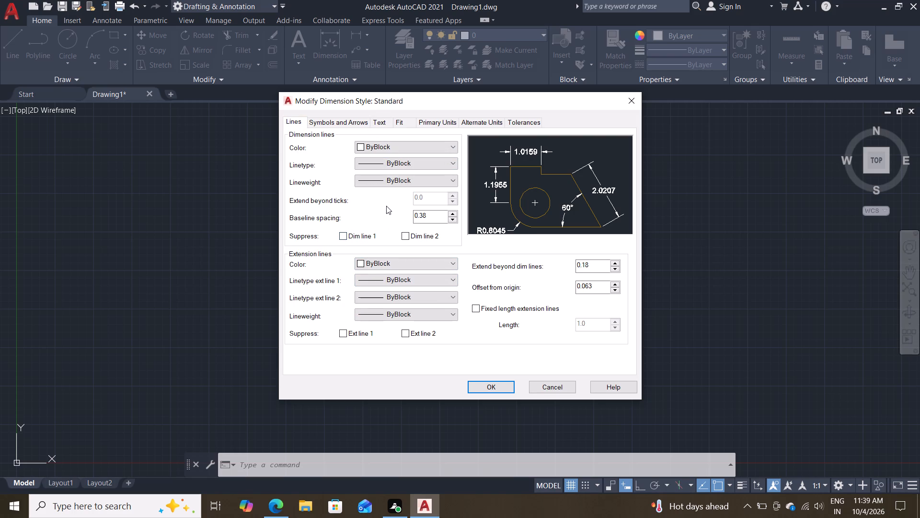
pyautogui.click(399, 150)
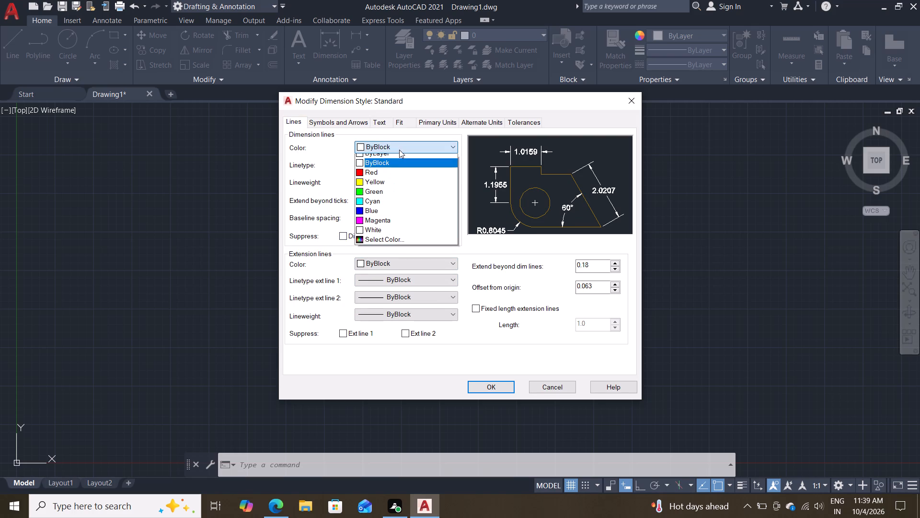
pyautogui.click(392, 169)
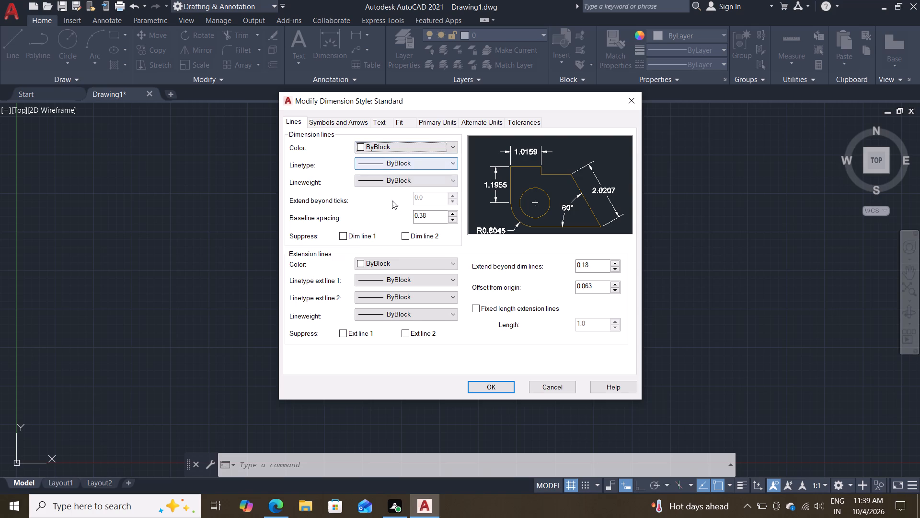
pyautogui.click(415, 166)
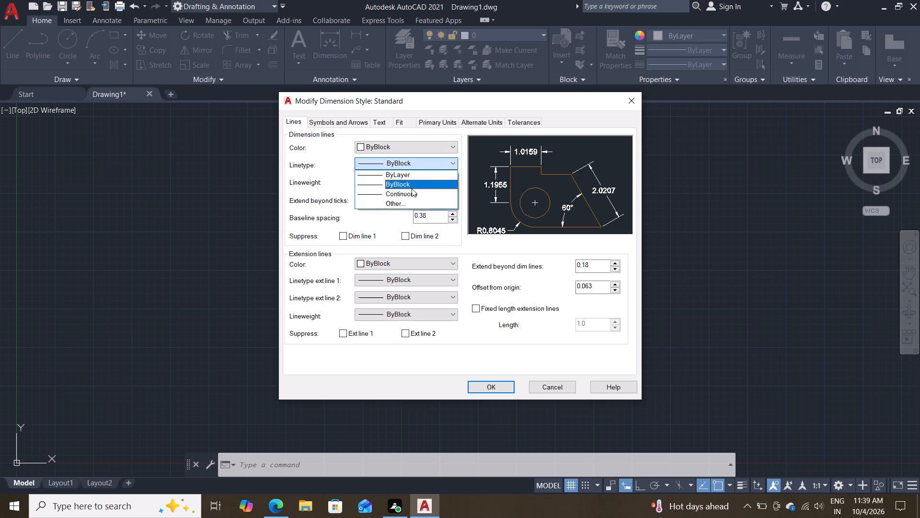
pyautogui.click(412, 184)
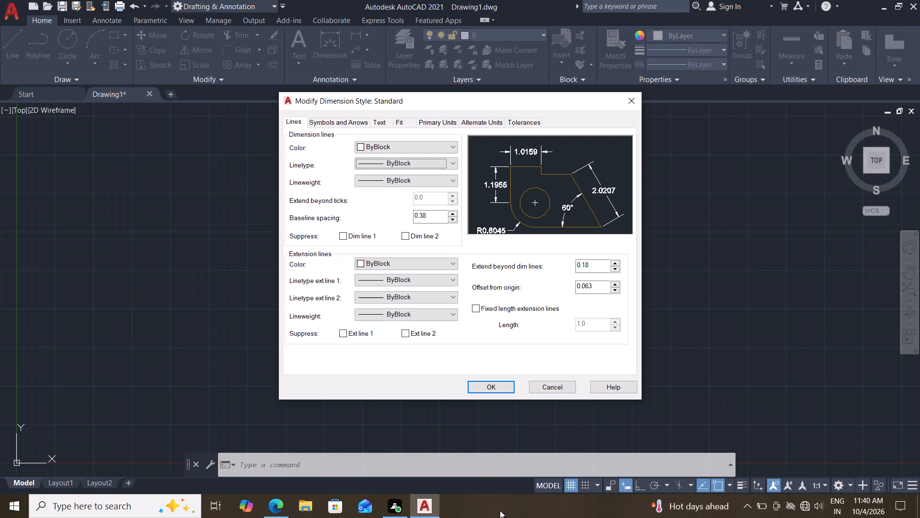
pyautogui.click(410, 184)
pyautogui.click(391, 200)
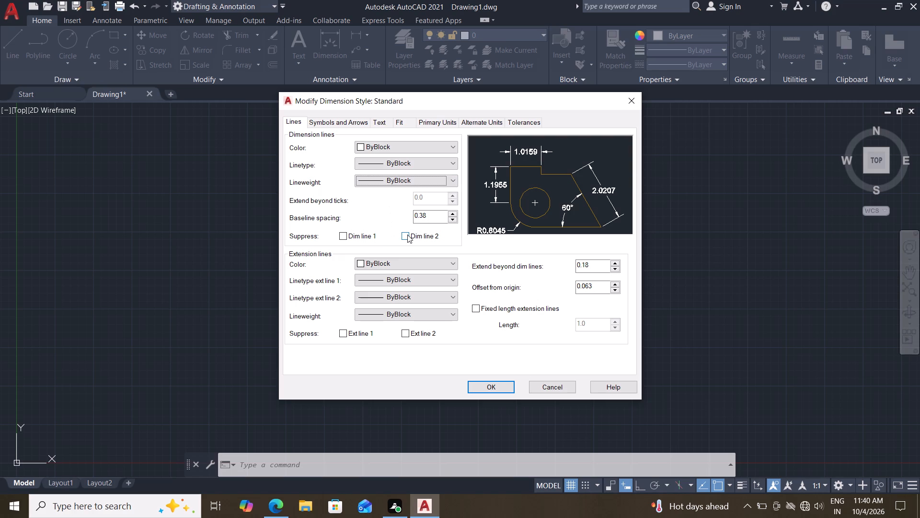
pyautogui.doubleClick(407, 235)
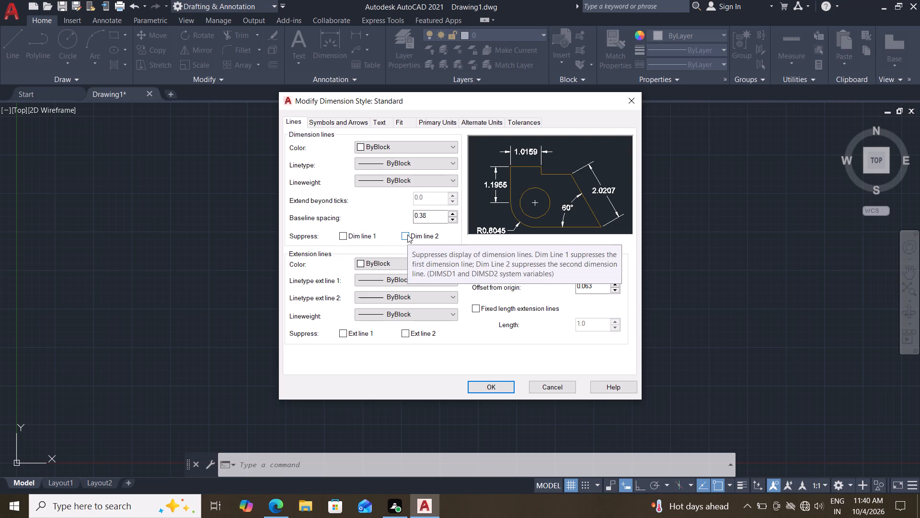
pyautogui.doubleClick(349, 235)
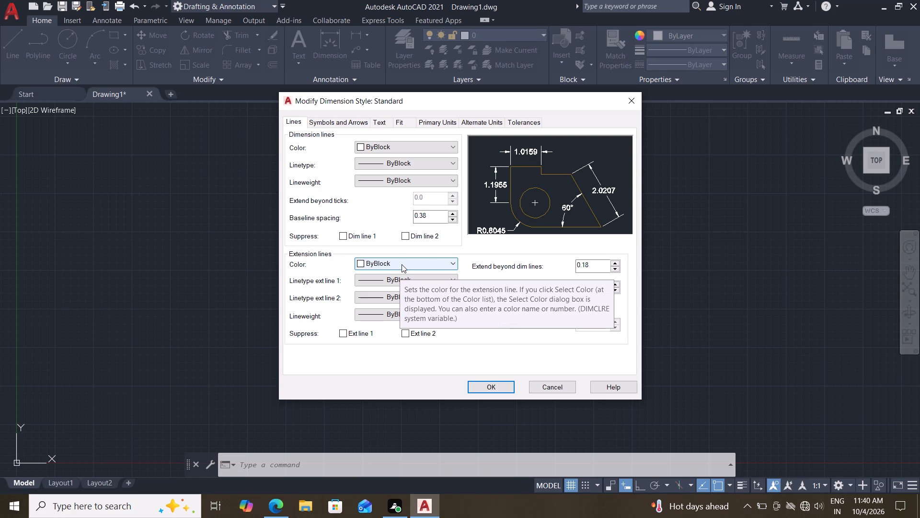
# Review the extension line settings for color, linetype, lineweight and suppression, keeping ByBlock and both extension lines.
pyautogui.click(424, 266)
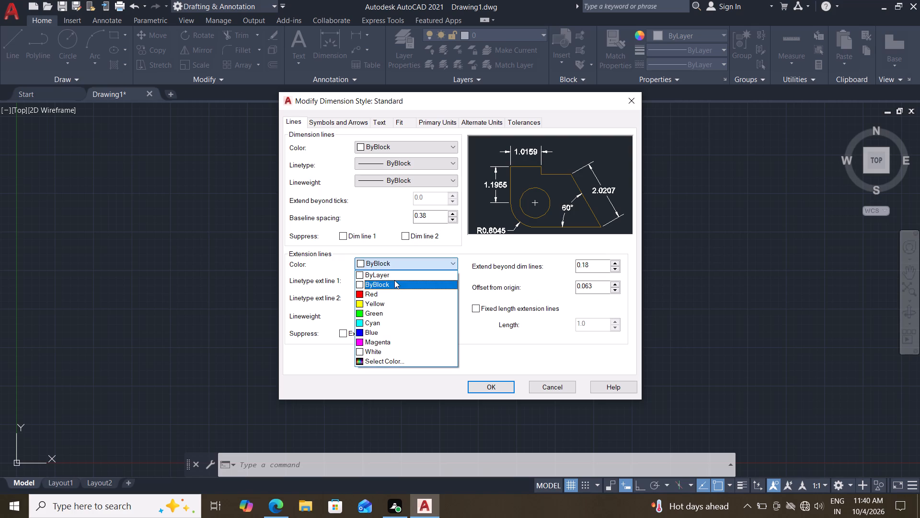
pyautogui.click(394, 280)
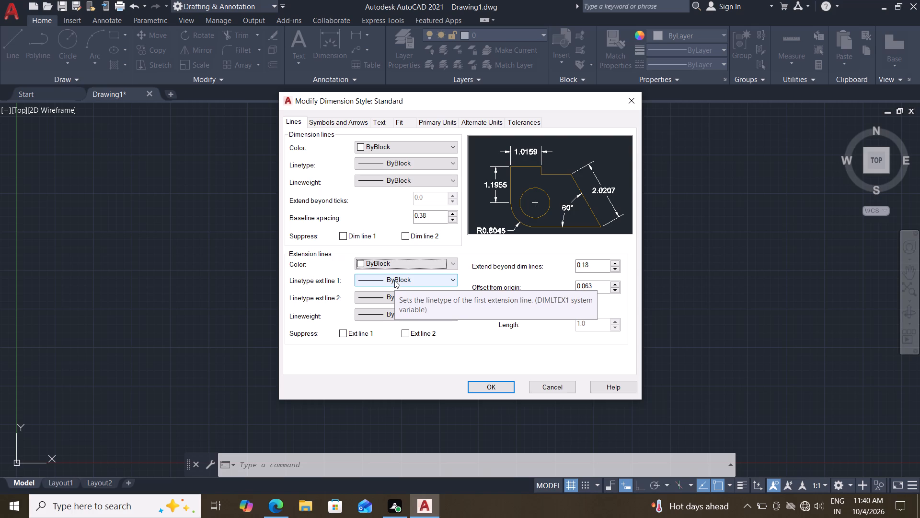
pyautogui.click(419, 292)
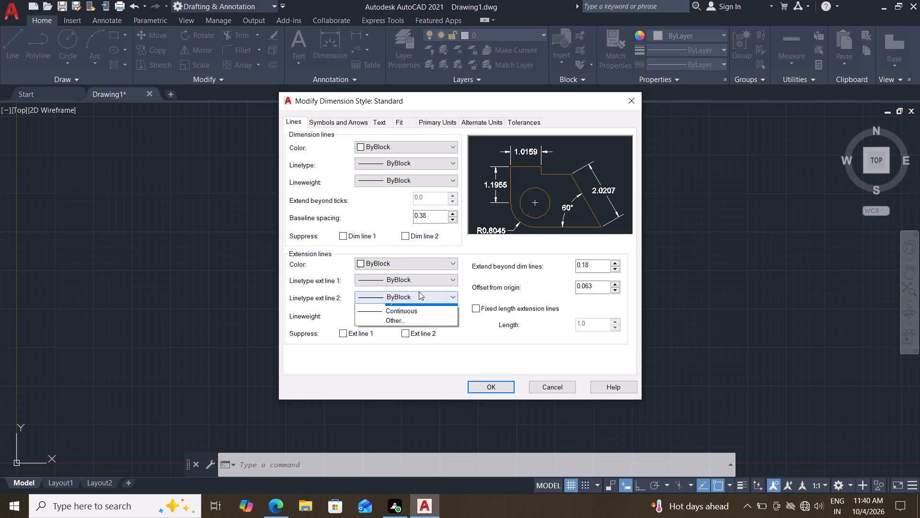
pyautogui.click(400, 315)
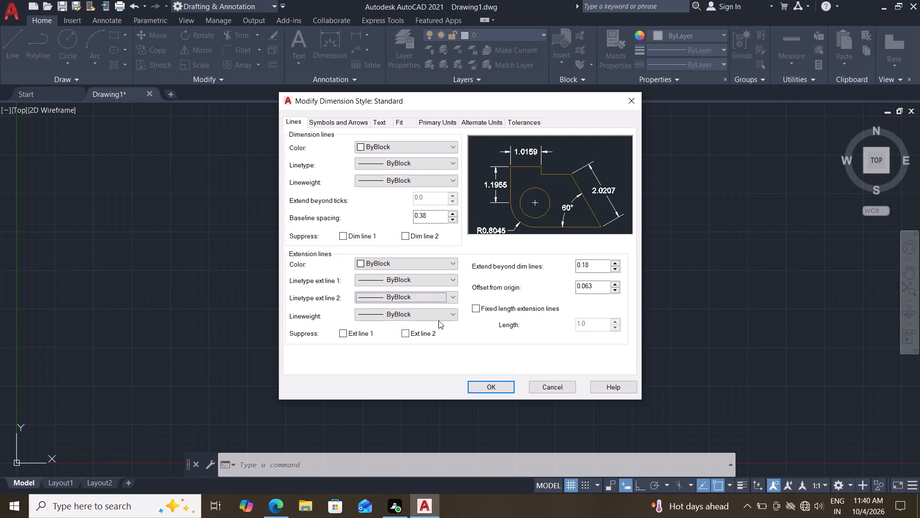
pyautogui.click(438, 320)
pyautogui.click(439, 67)
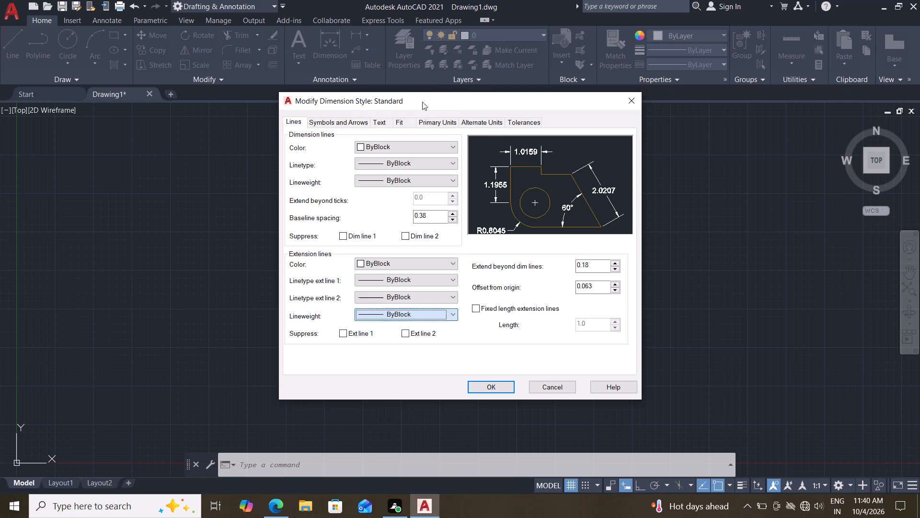
pyautogui.doubleClick(403, 335)
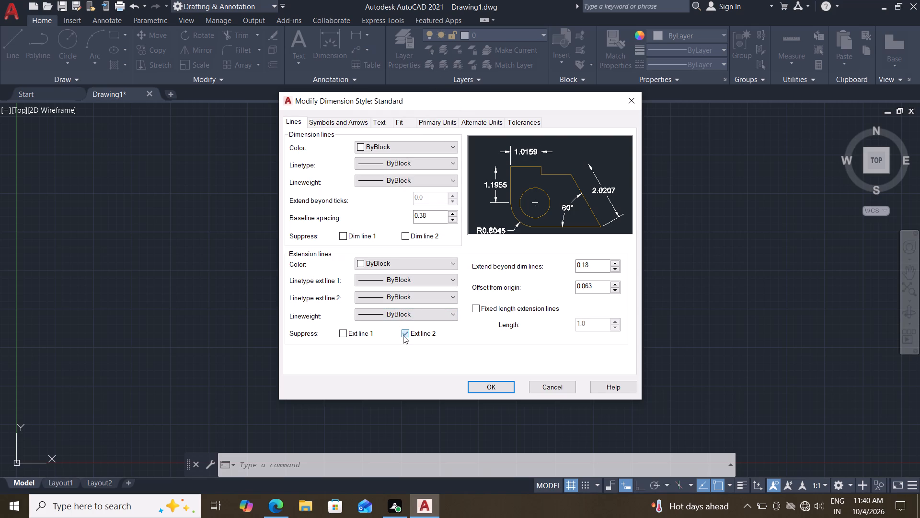
pyautogui.doubleClick(347, 332)
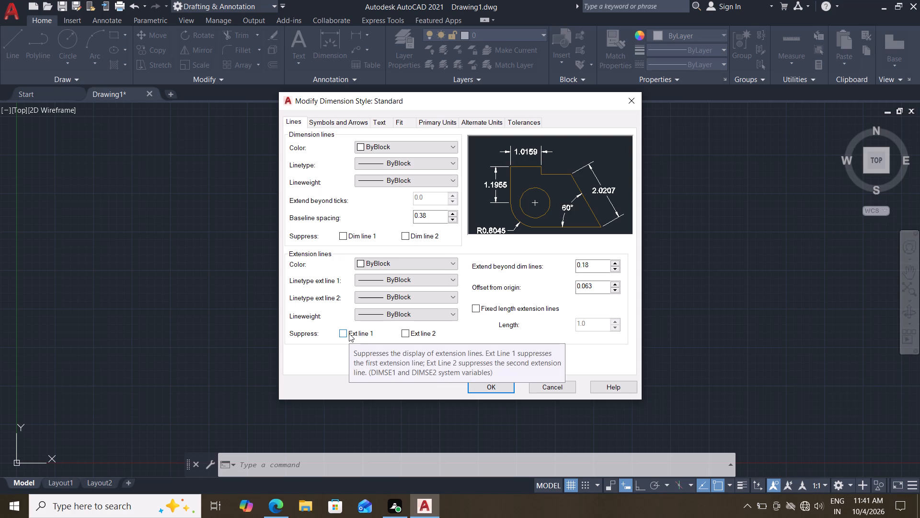
# Set the dimension style's arrow size to 3, keeping Closed filled for the first, second and leader arrowheads.
pyautogui.click(348, 125)
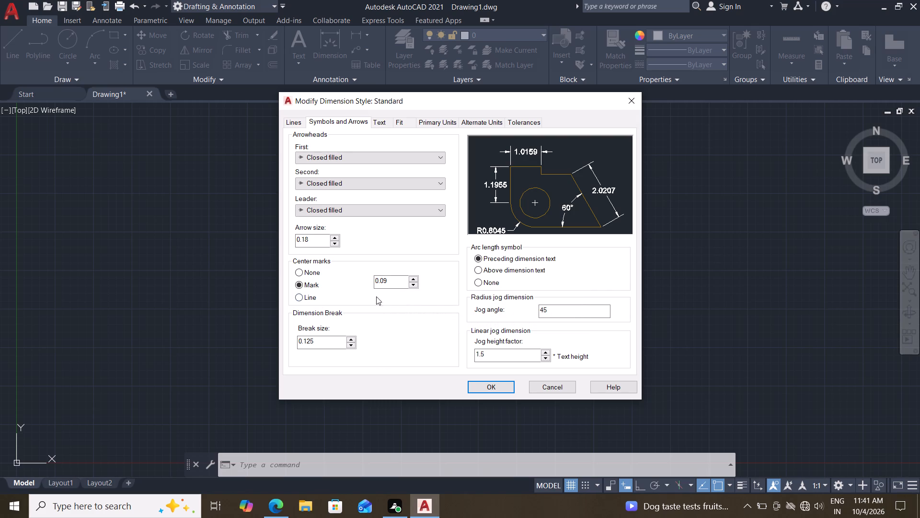
pyautogui.moveTo(318, 239); pyautogui.dragTo(224, 239)
pyautogui.press('3')
pyautogui.press('Return')
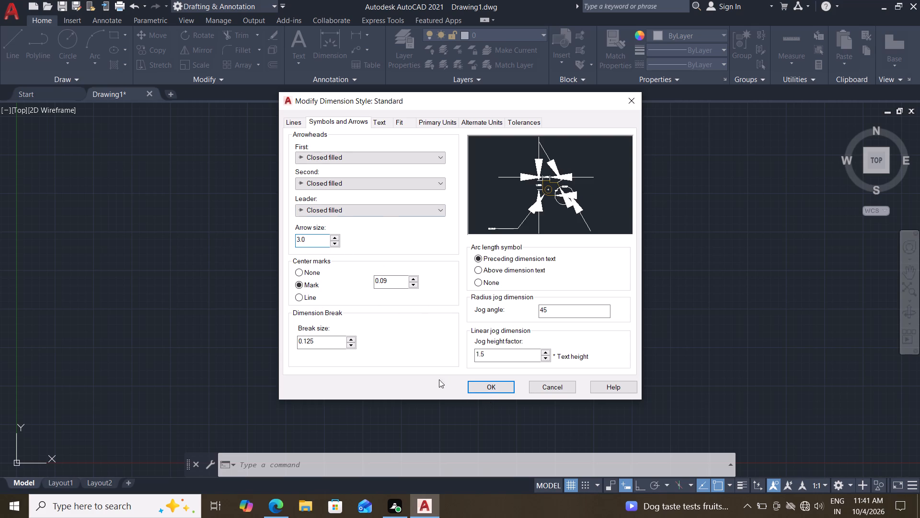
pyautogui.click(317, 163)
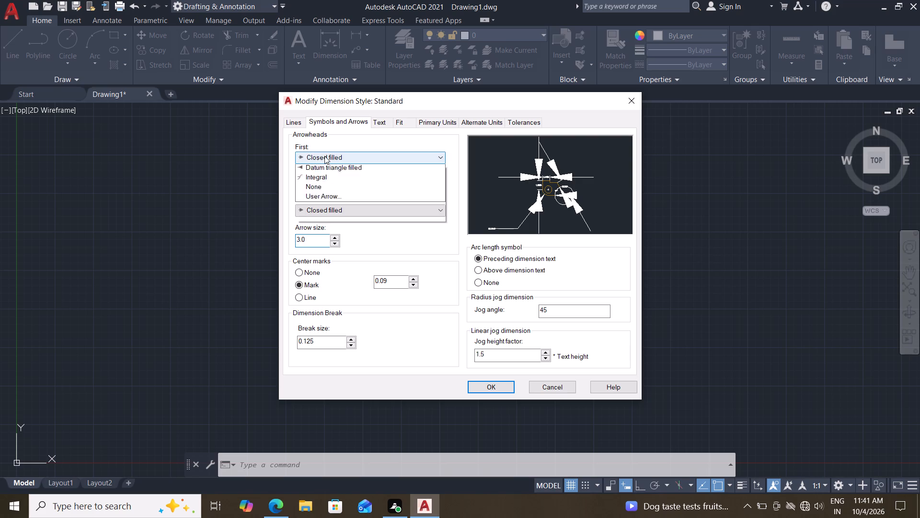
pyautogui.click(324, 156)
pyautogui.click(331, 153)
pyautogui.click(329, 165)
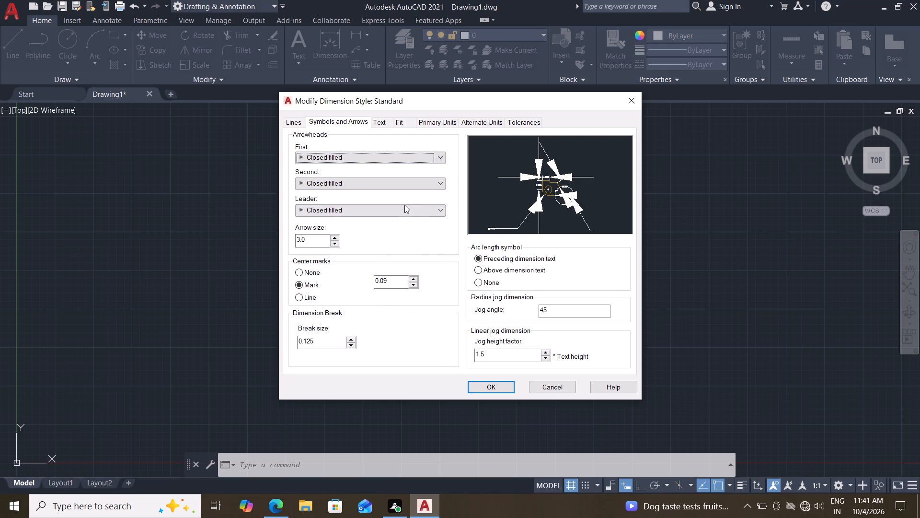
pyautogui.click(406, 182)
pyautogui.click(371, 195)
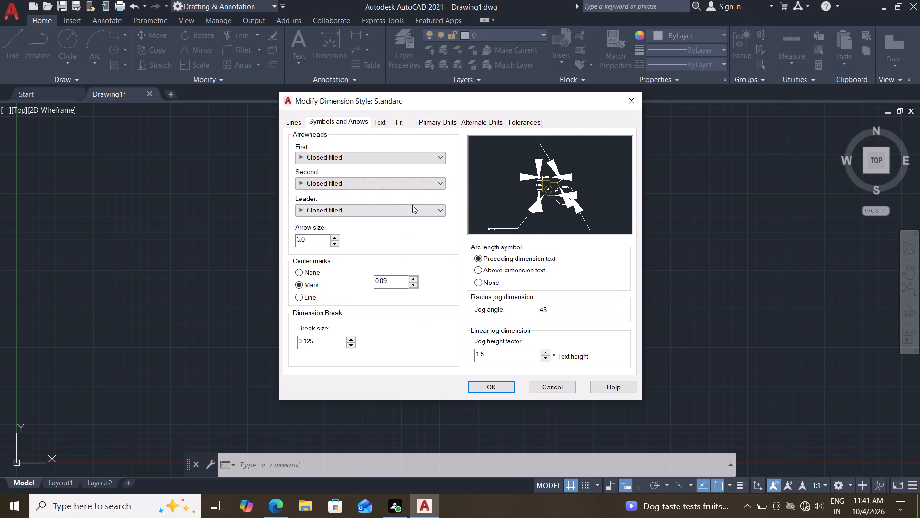
pyautogui.click(412, 205)
pyautogui.click(367, 224)
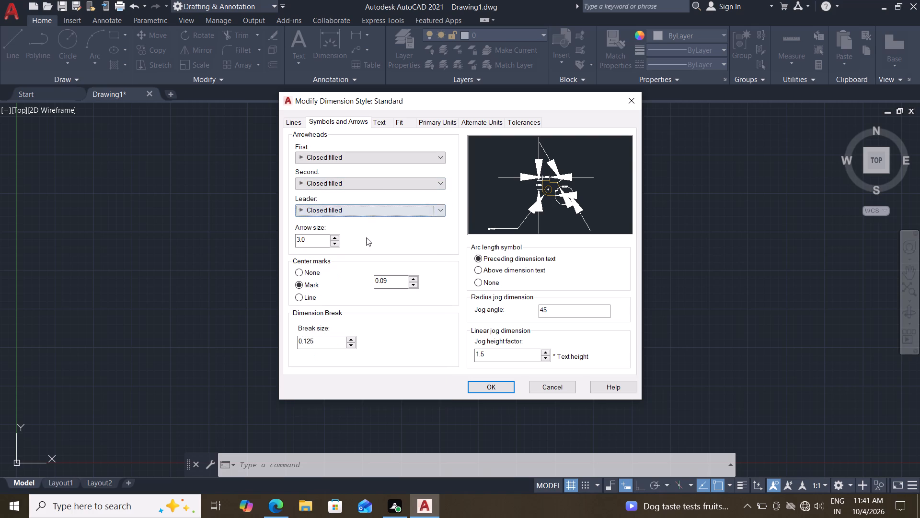
# Set the dimension style's text height to 3.
pyautogui.click(381, 127)
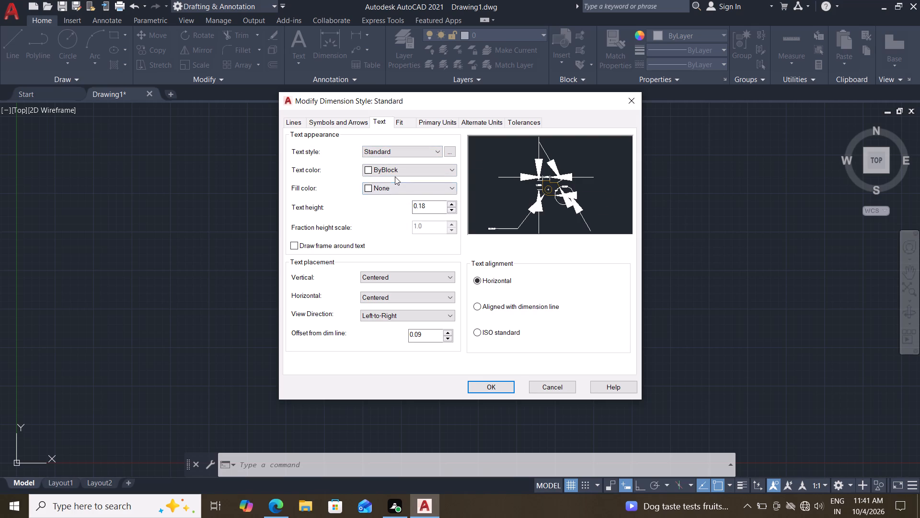
pyautogui.moveTo(436, 207); pyautogui.dragTo(369, 205)
pyautogui.press('3')
pyautogui.press('Return')
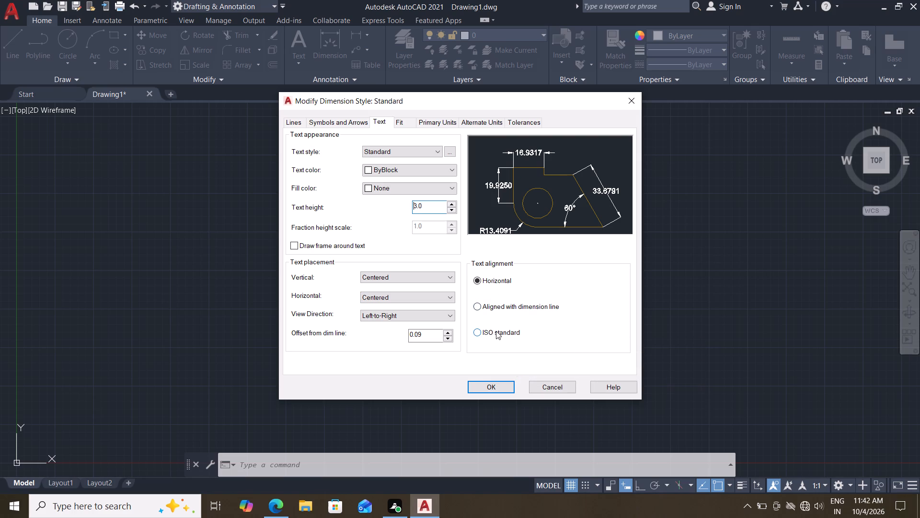
# Set the dimension style's primary linear units to 0.0 precision and suppress trailing zeros.
pyautogui.click(404, 119)
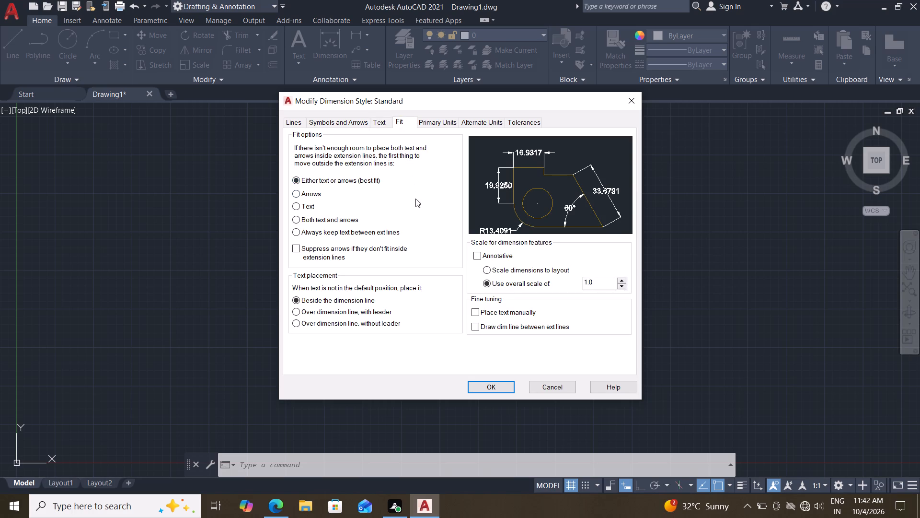
pyautogui.click(433, 119)
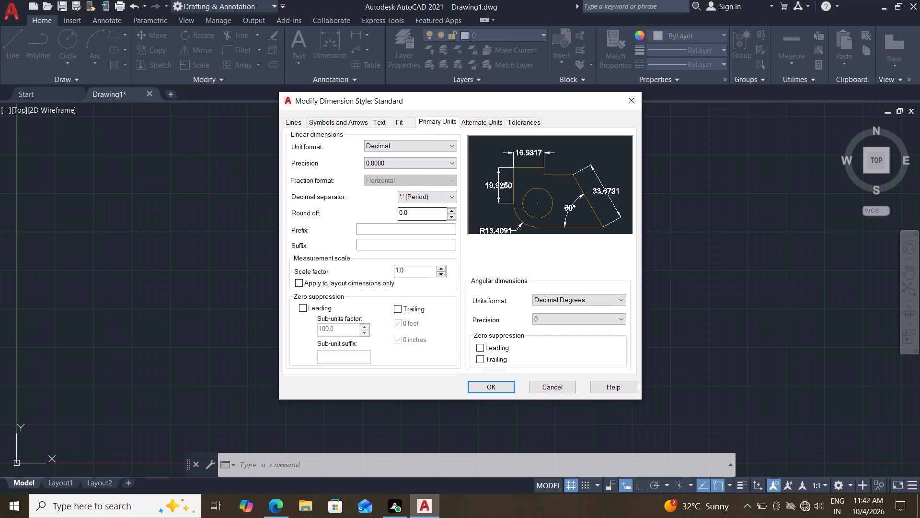
pyautogui.click(403, 167)
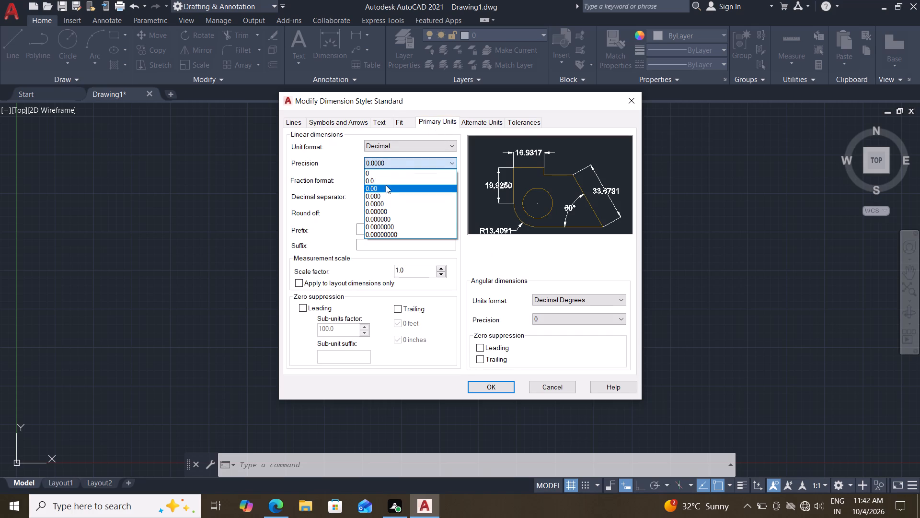
pyautogui.click(386, 184)
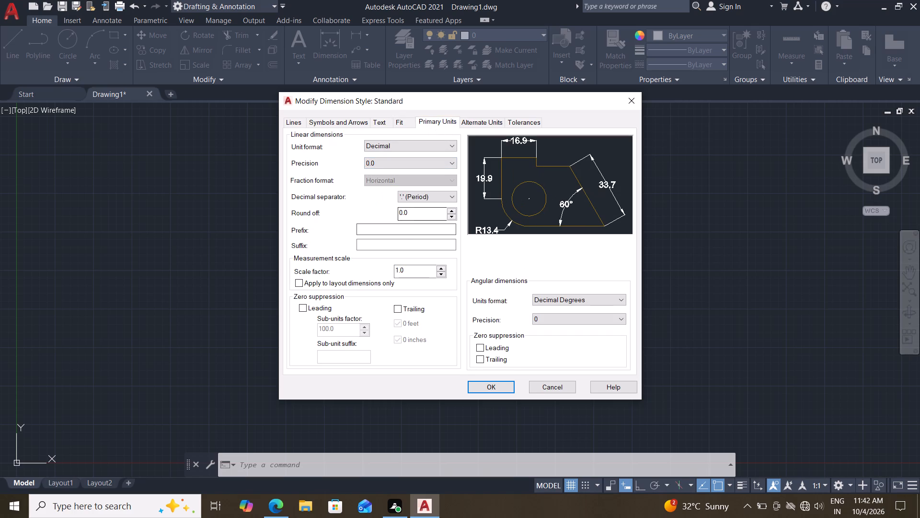
pyautogui.click(418, 309)
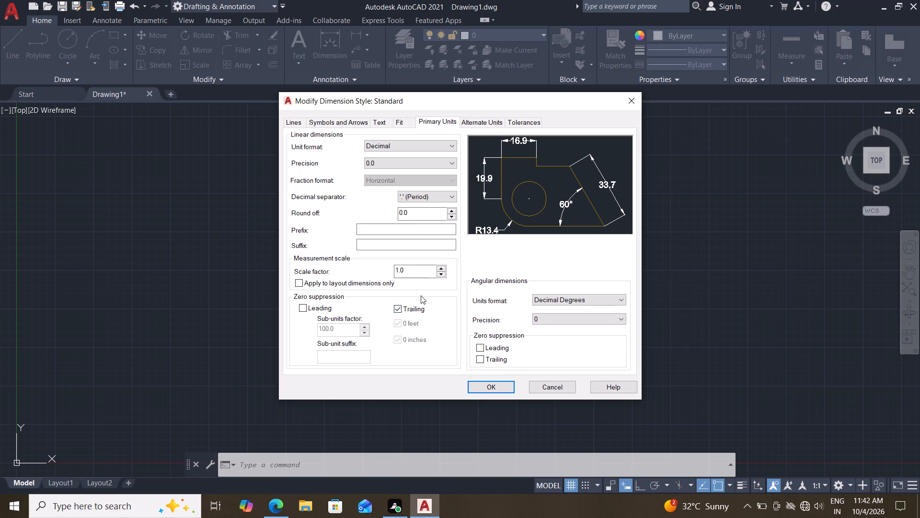
# Review the dimension style's alternate units and tolerance settings.
pyautogui.click(494, 123)
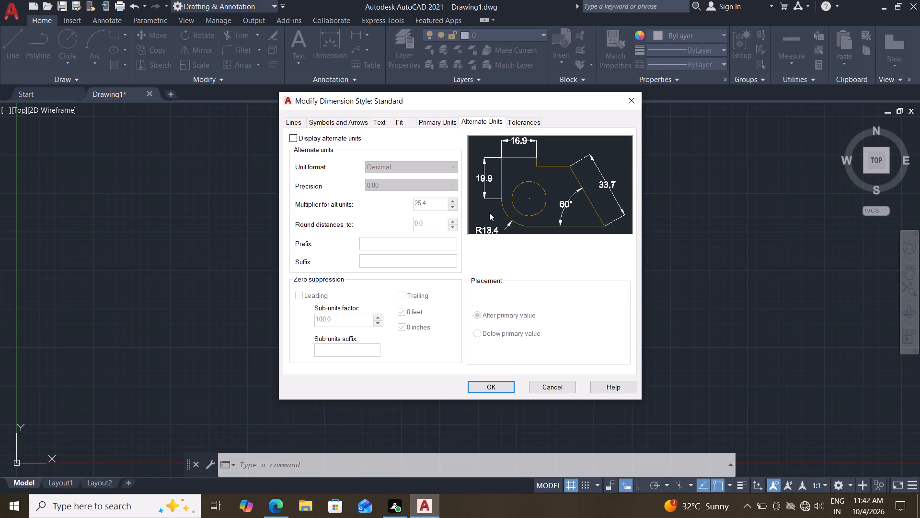
pyautogui.click(537, 118)
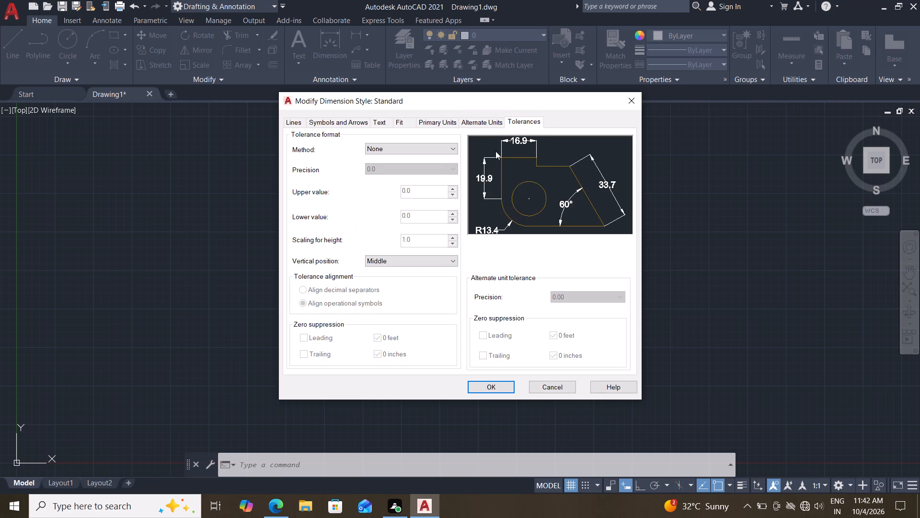
pyautogui.click(491, 123)
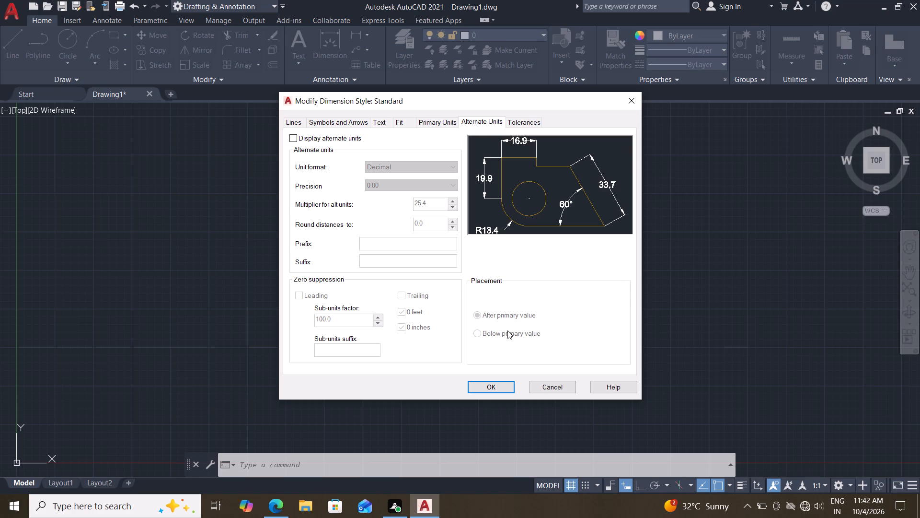
pyautogui.click(532, 123)
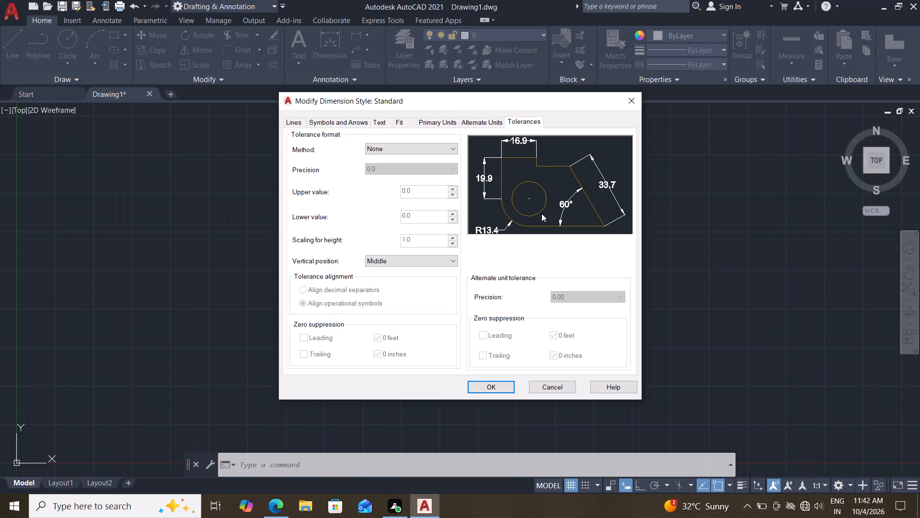
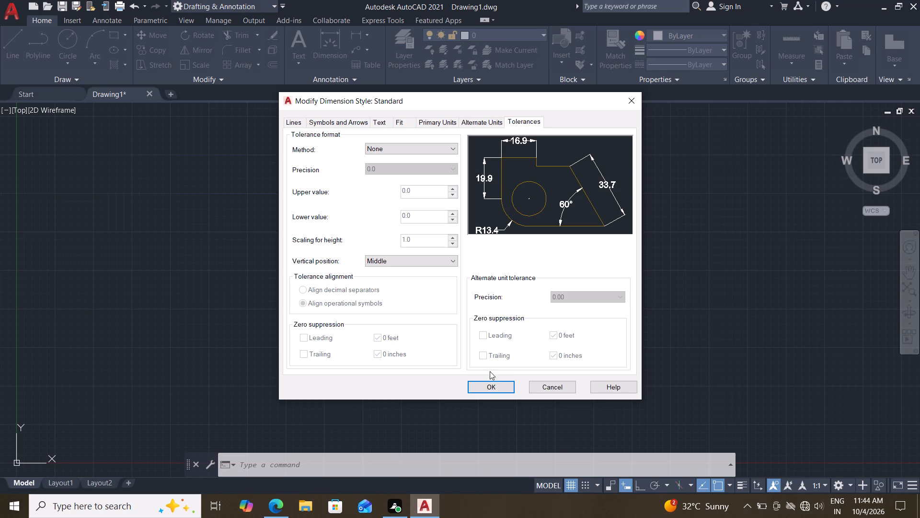
# Apply the modified Standard dimension style and close the Dimension Style Manager.
pyautogui.click(492, 392)
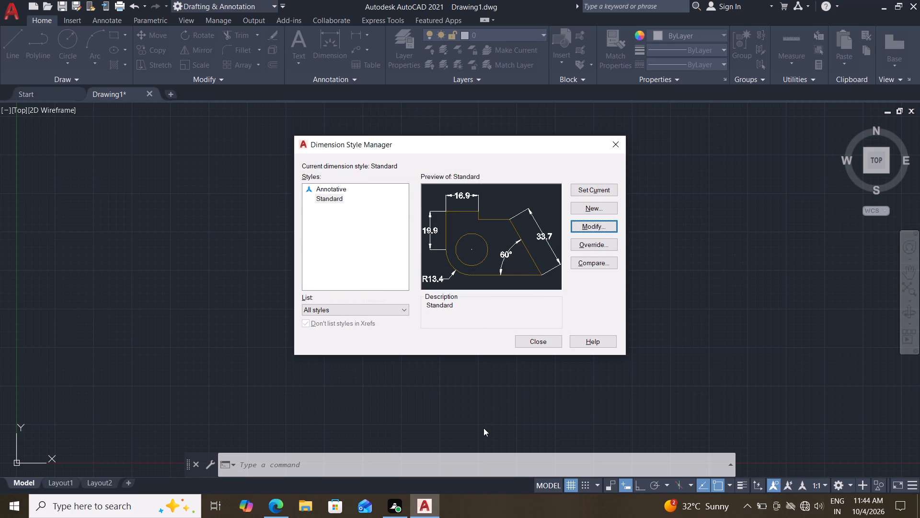
pyautogui.click(528, 337)
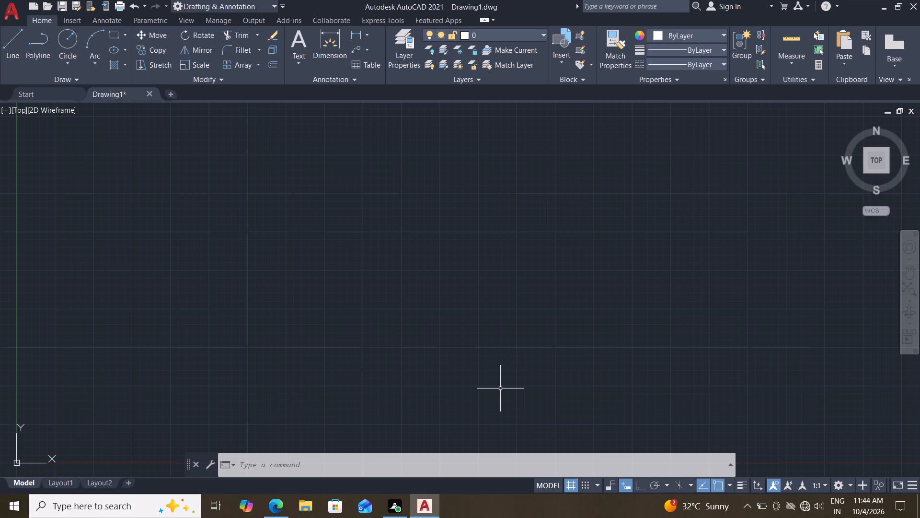
# Draw a circle of radius 15 in the open area up and to the right of the origin.
pyautogui.click(64, 36)
pyautogui.scroll(-4, 331, 342)
pyautogui.moveTo(422, 269); pyautogui.dragTo(362, 278, button='middle')
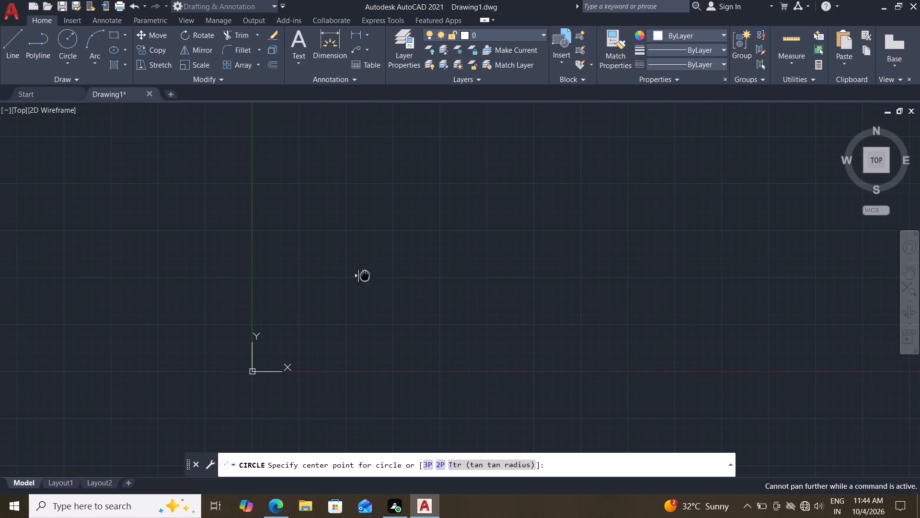
pyautogui.moveTo(362, 278); pyautogui.dragTo(331, 286, button='middle')
pyautogui.click(493, 192)
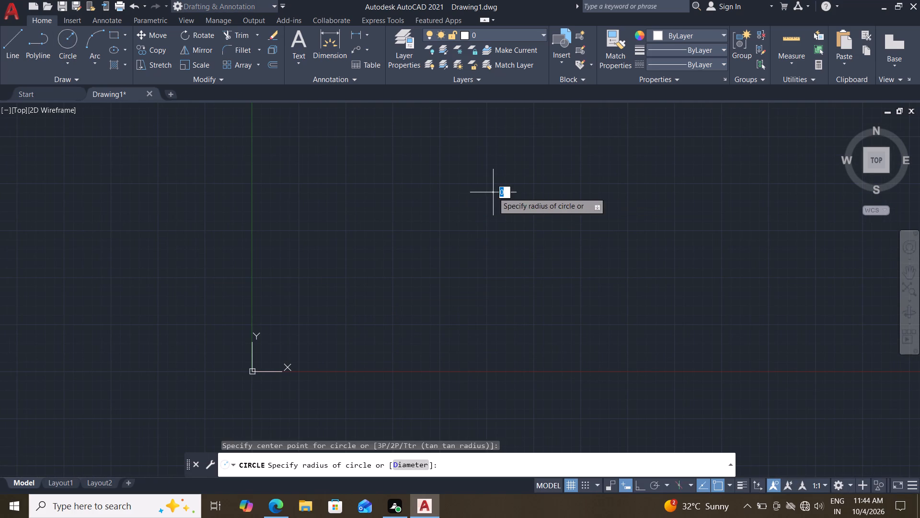
pyautogui.write('15')
pyautogui.press('Return')
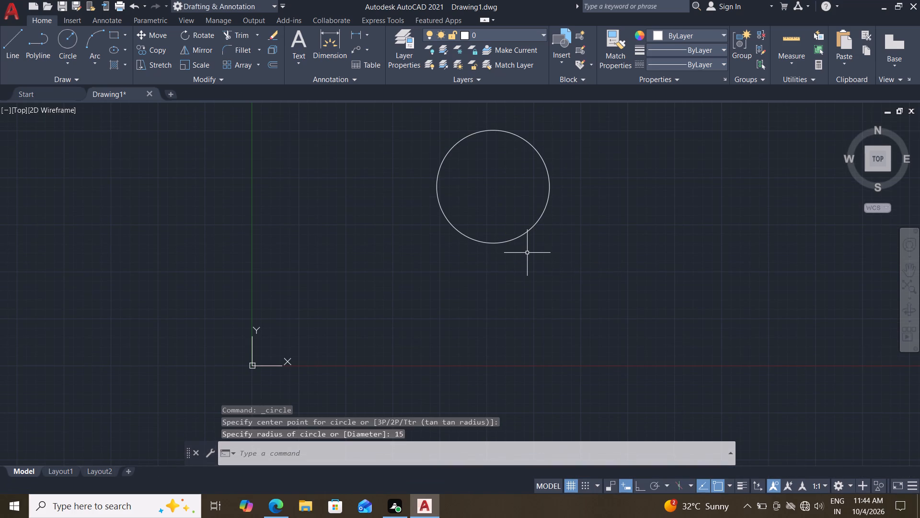
# Draw a circle of radius 32.5 concentric with the radius 15 circle.
pyautogui.moveTo(525, 253); pyautogui.dragTo(502, 264, button='middle')
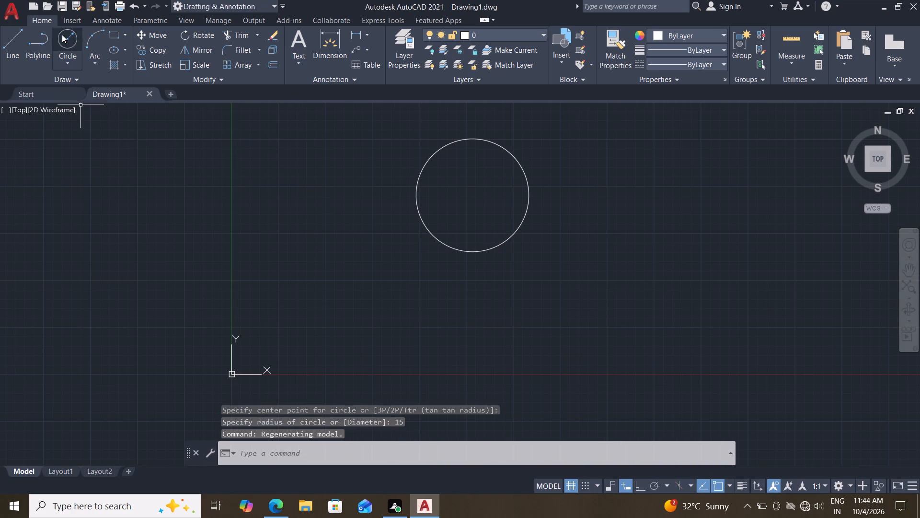
pyautogui.click(62, 35)
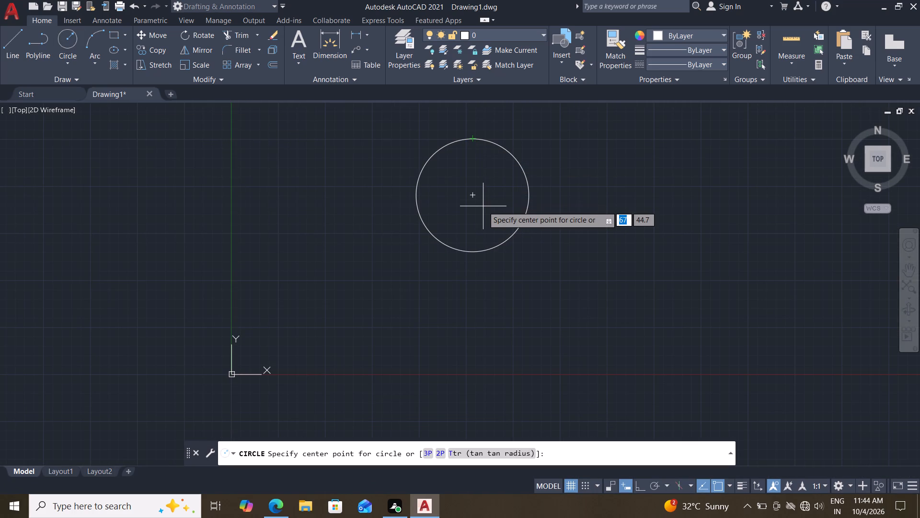
pyautogui.click(476, 194)
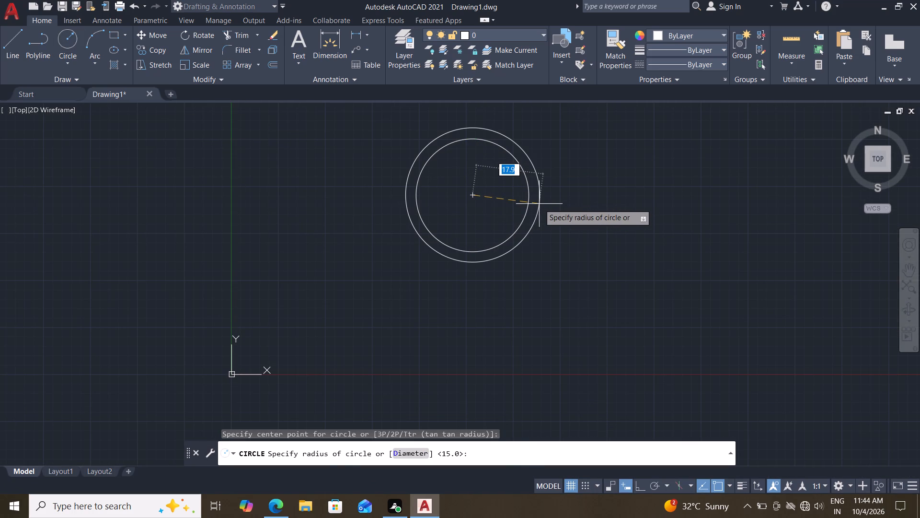
pyautogui.write('32.5')
pyautogui.press('Return')
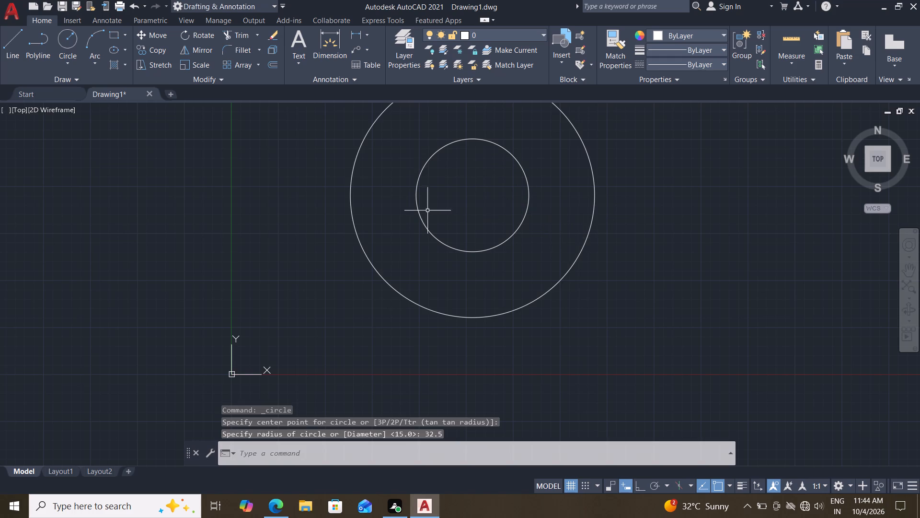
# Draw a circle of radius 50 from the same centre as the two existing circles.
pyautogui.click(68, 32)
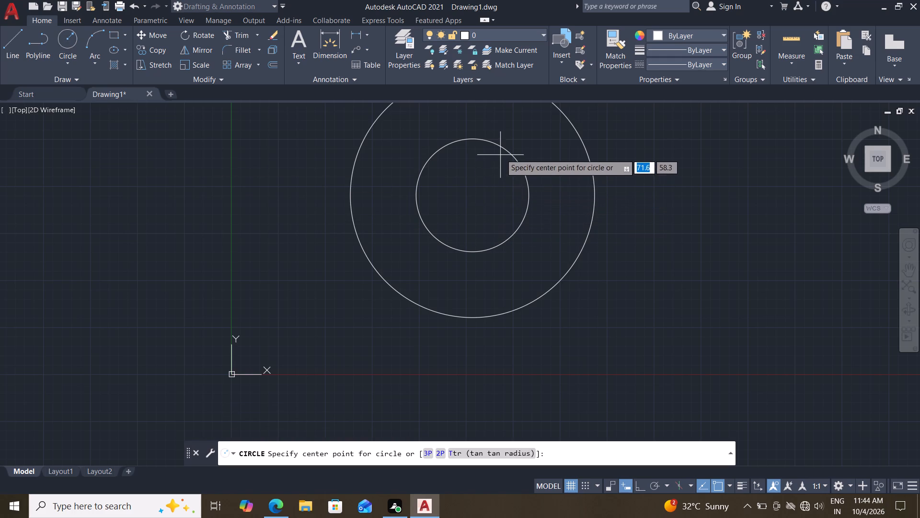
pyautogui.click(474, 199)
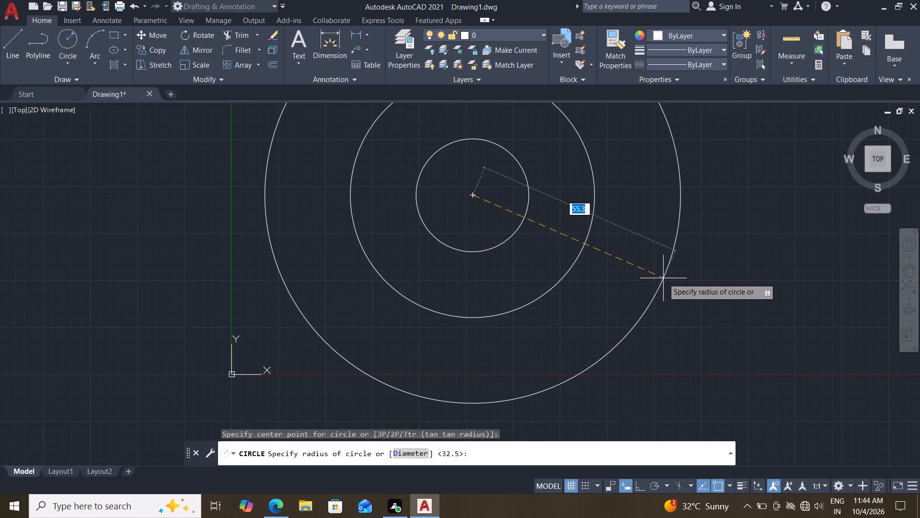
pyautogui.write('50')
pyautogui.press('Return')
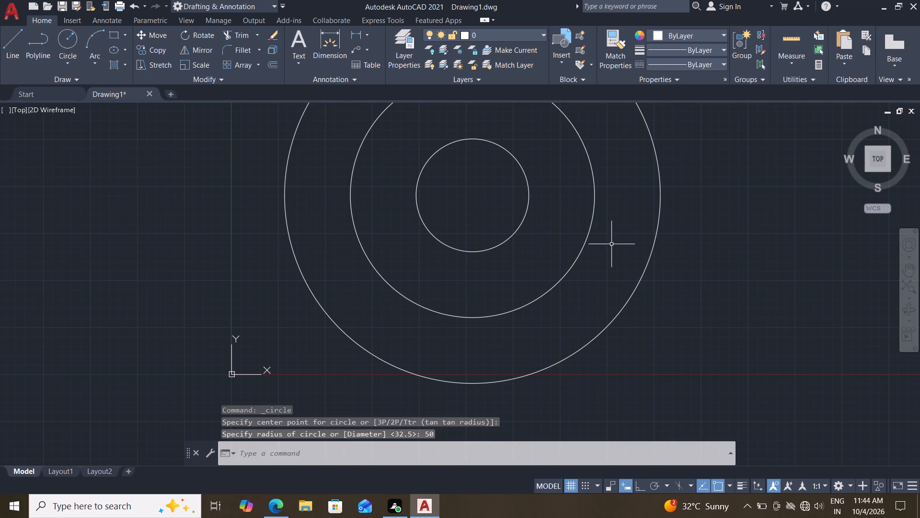
# With Ortho on, draw a horizontal line 43.4 long outward from the right quadrant of the radius 50 circle.
pyautogui.scroll(1, 611, 246)
pyautogui.moveTo(611, 246); pyautogui.dragTo(618, 279, button='middle')
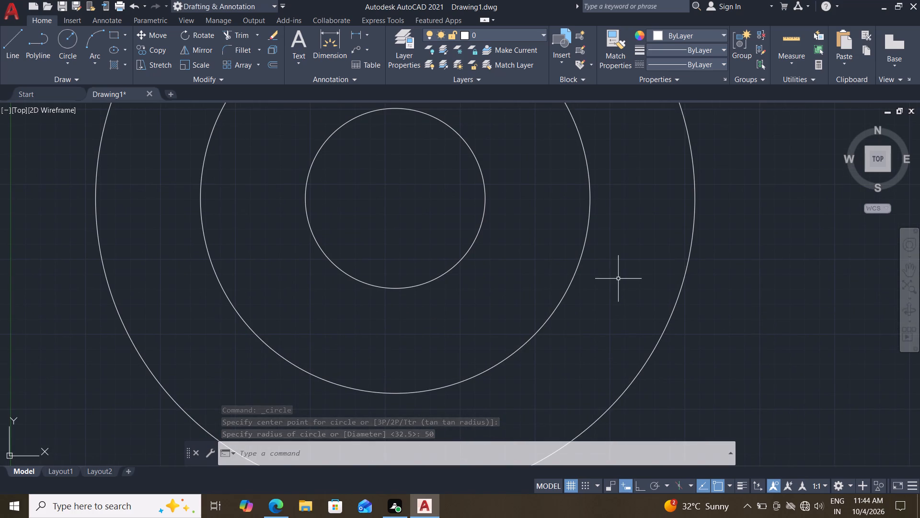
pyautogui.scroll(-1, 618, 279)
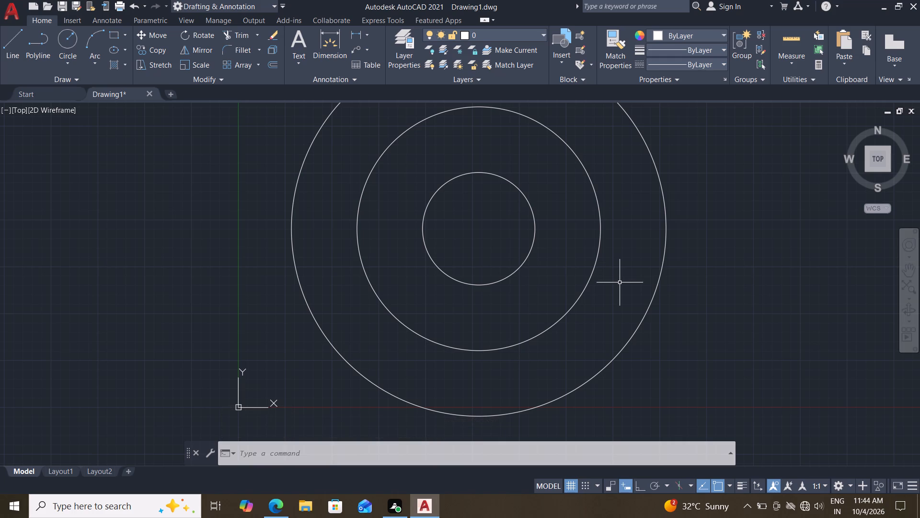
pyautogui.click(12, 40)
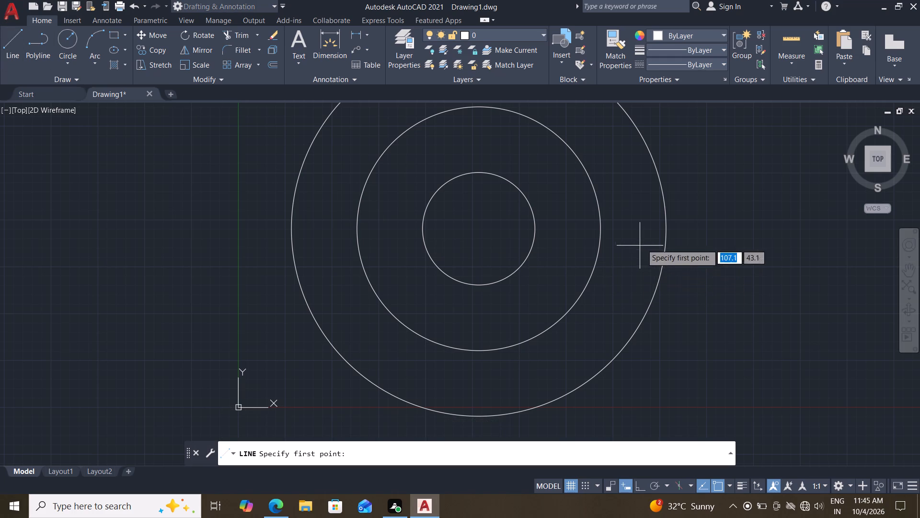
pyautogui.click(668, 229)
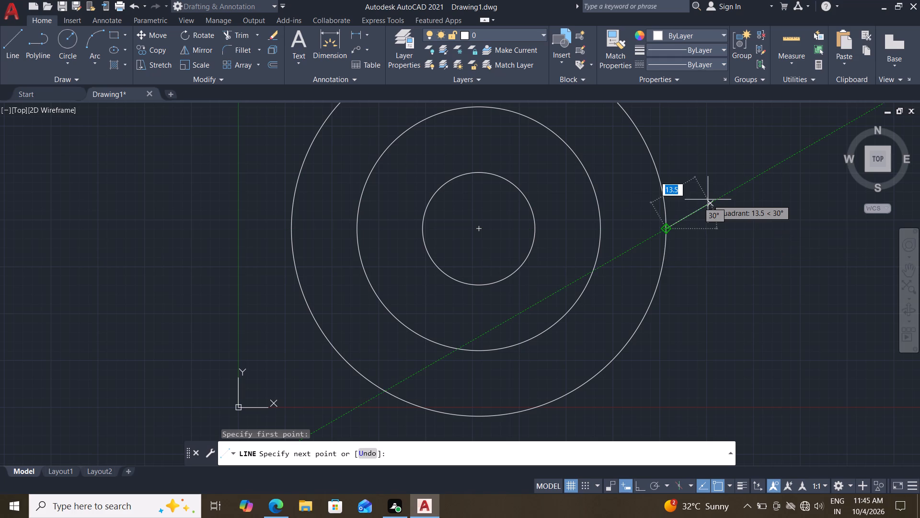
pyautogui.press('F8')
pyautogui.write('43.4')
pyautogui.press('Return')
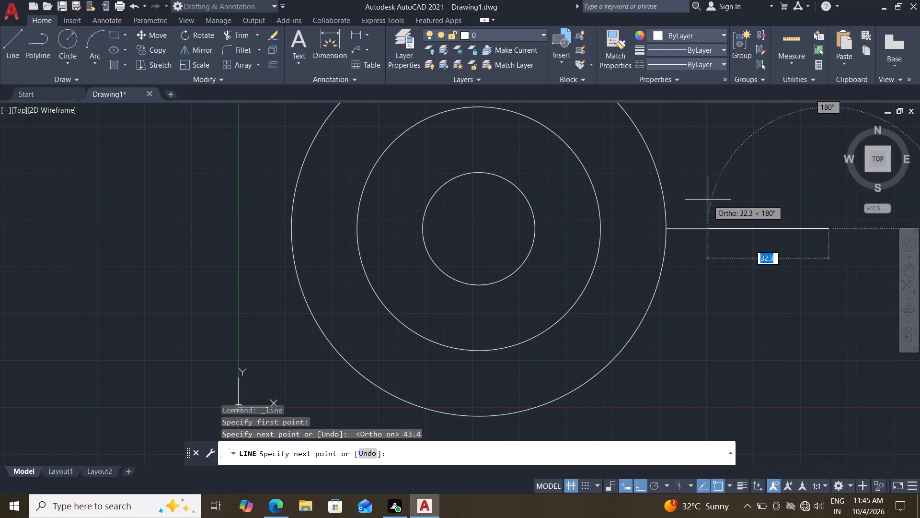
pyautogui.press('Escape')
pyautogui.press('Escape')
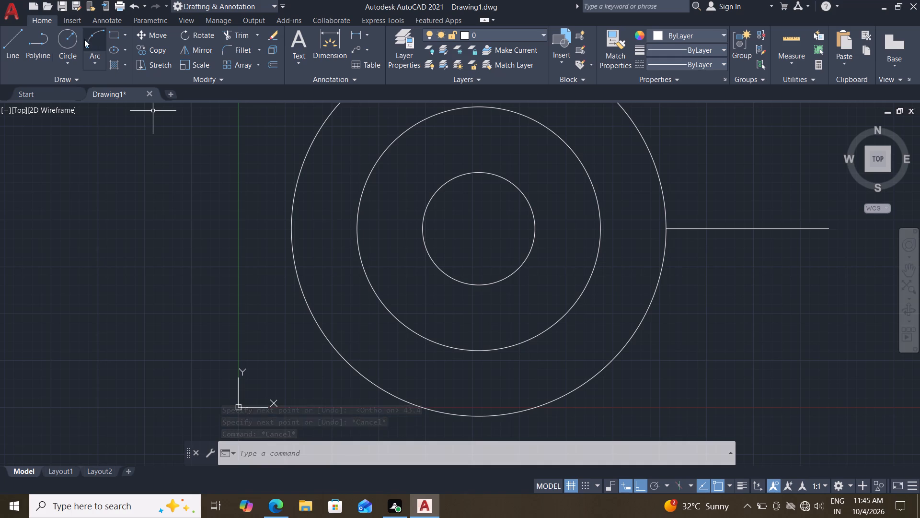
# Draw a circle of radius 11 centred on the top quadrant of the radius 32.5 circle.
pyautogui.click(66, 42)
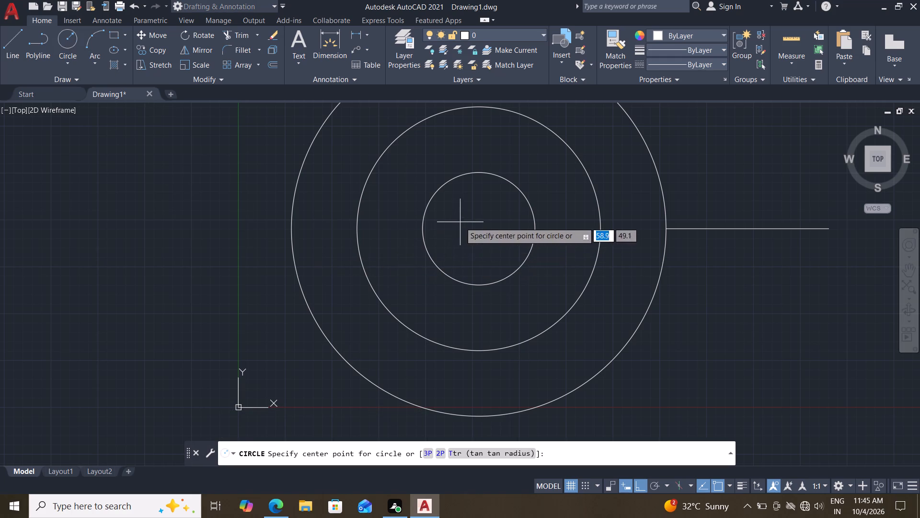
pyautogui.moveTo(467, 227); pyautogui.dragTo(463, 253, button='middle')
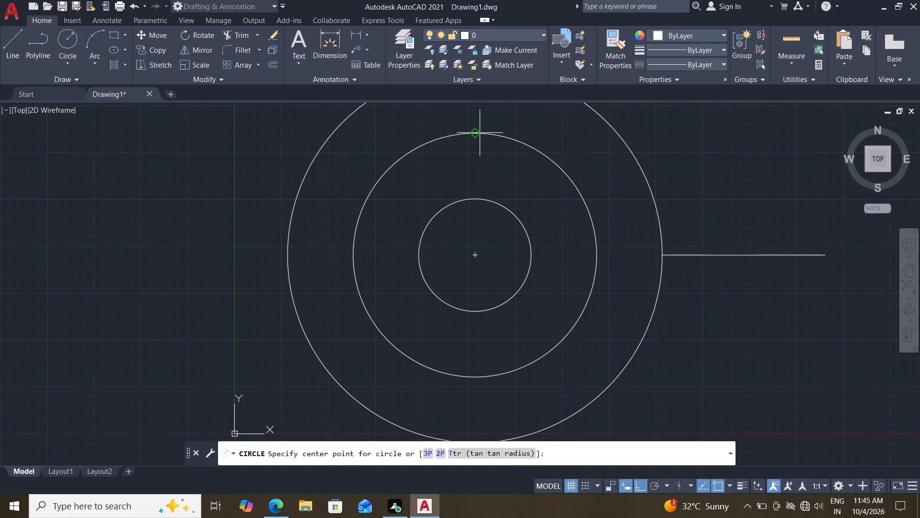
pyautogui.click(480, 133)
pyautogui.write('11')
pyautogui.press('Return')
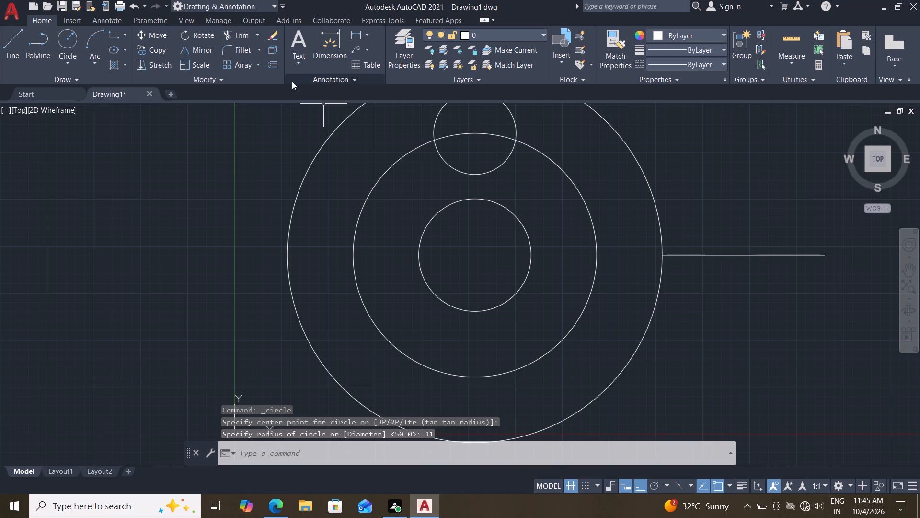
# Create a polar array of the radius 11 circle with six items around the common centre of the concentric circles.
pyautogui.click(259, 62)
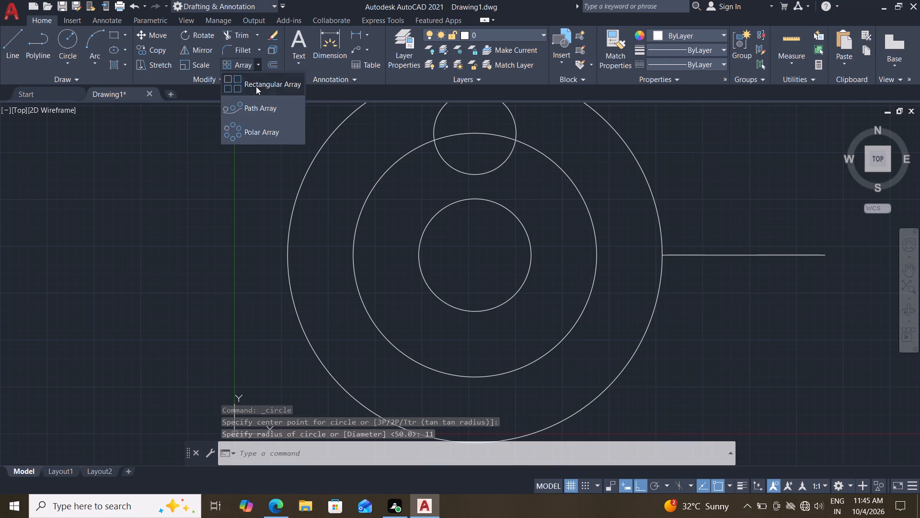
pyautogui.click(249, 134)
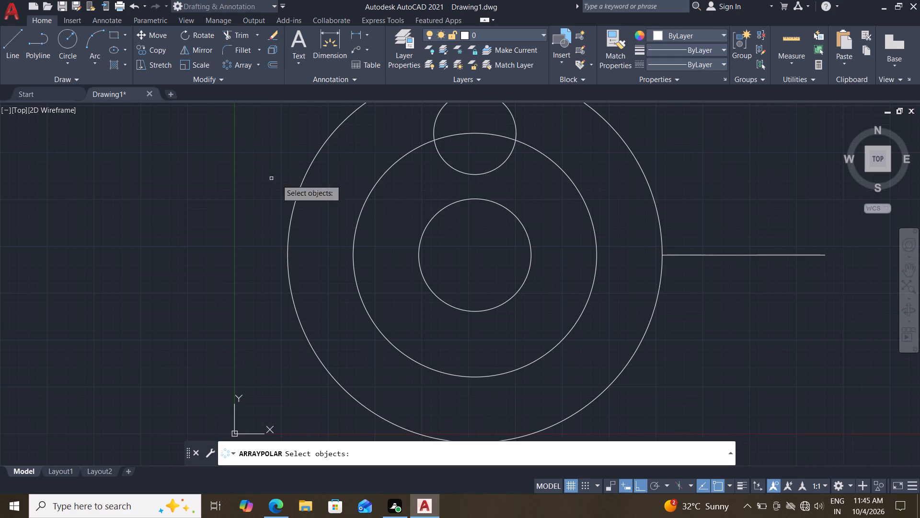
pyautogui.click(521, 116)
pyautogui.click(499, 124)
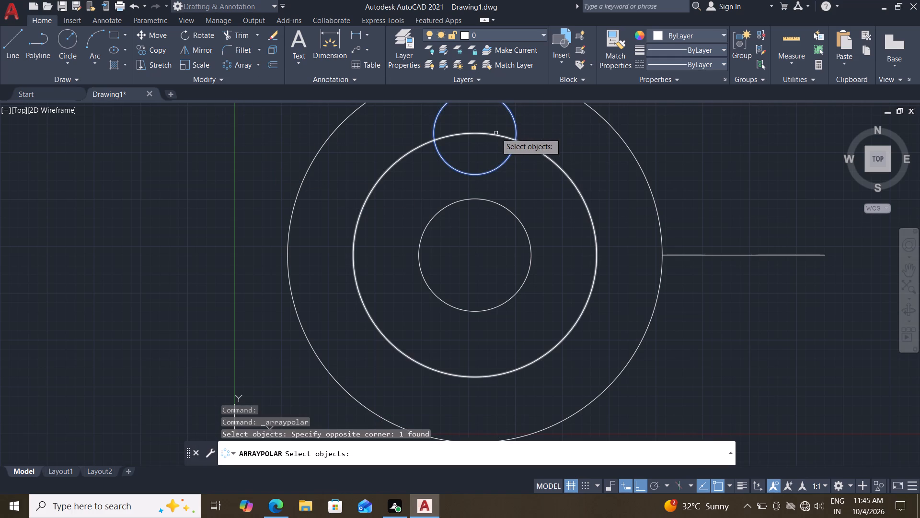
pyautogui.press('Return')
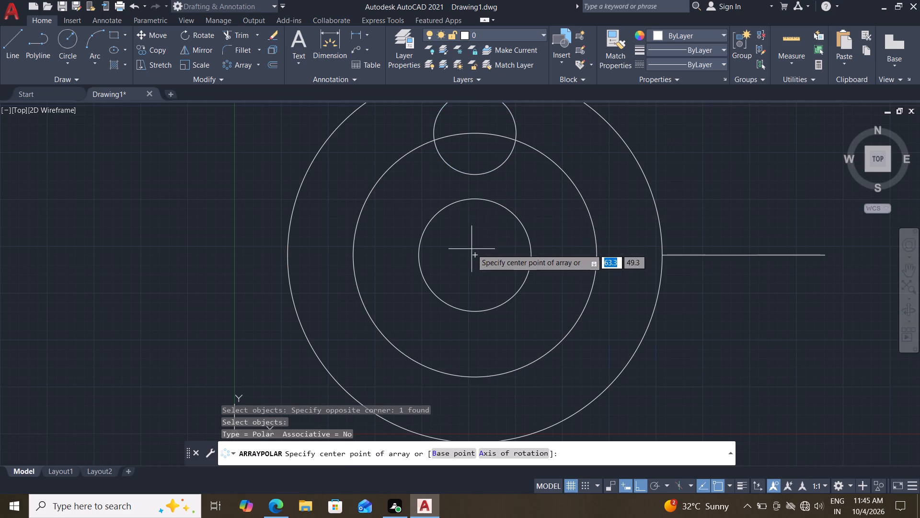
pyautogui.click(475, 252)
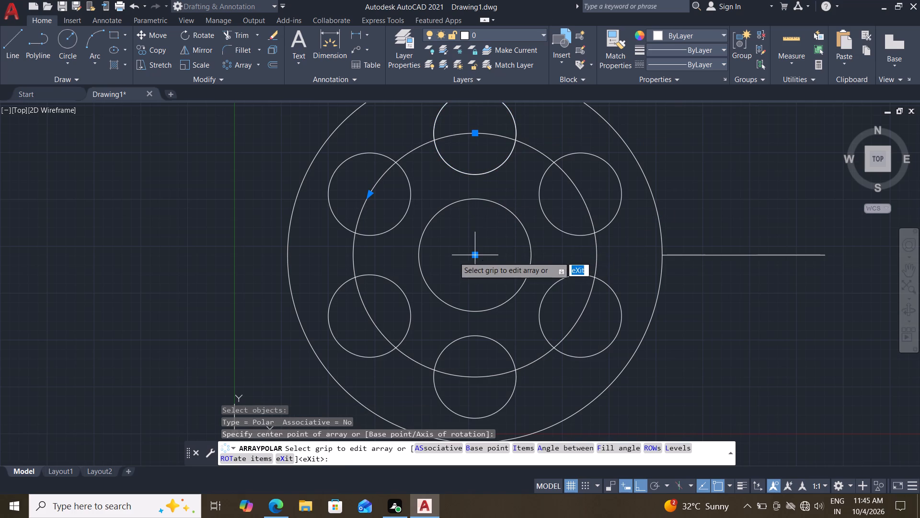
pyautogui.click(571, 49)
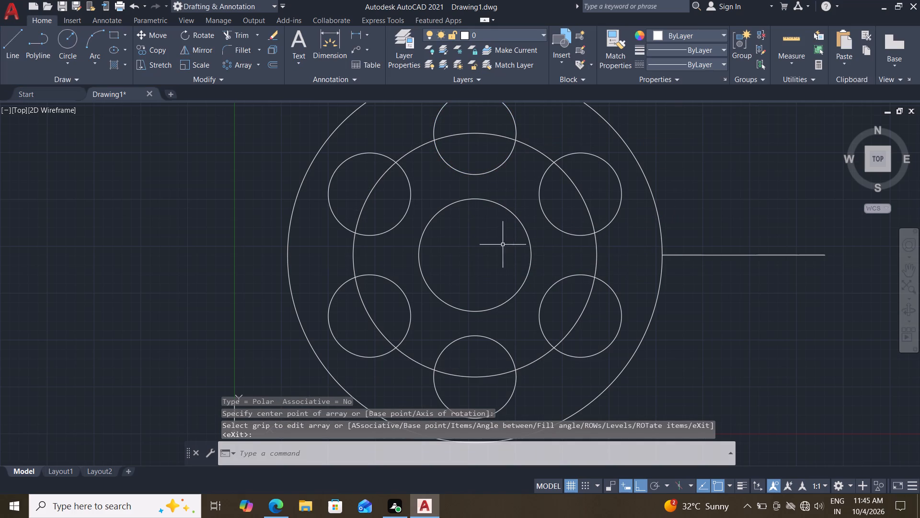
# Draw a circle of radius 115 from the common centre of the concentric circles.
pyautogui.moveTo(60, 27); pyautogui.dragTo(65, 29)
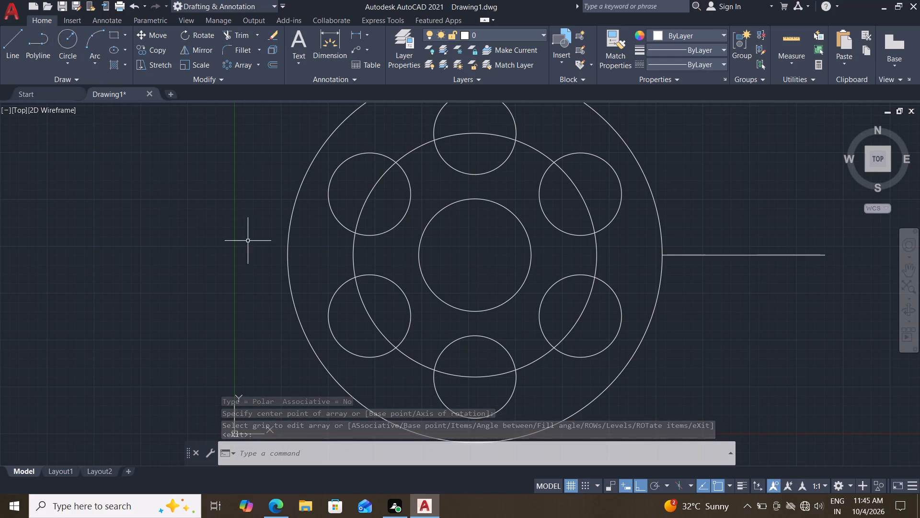
pyautogui.click(69, 39)
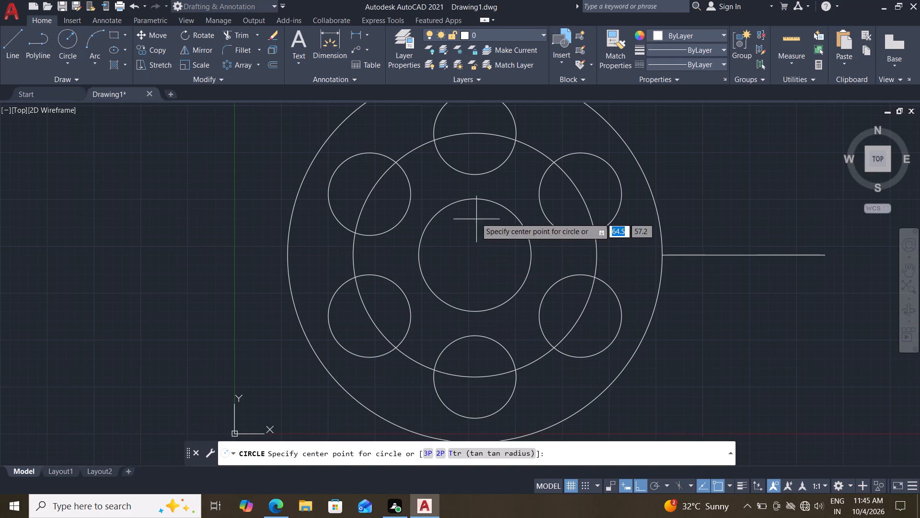
pyautogui.click(478, 250)
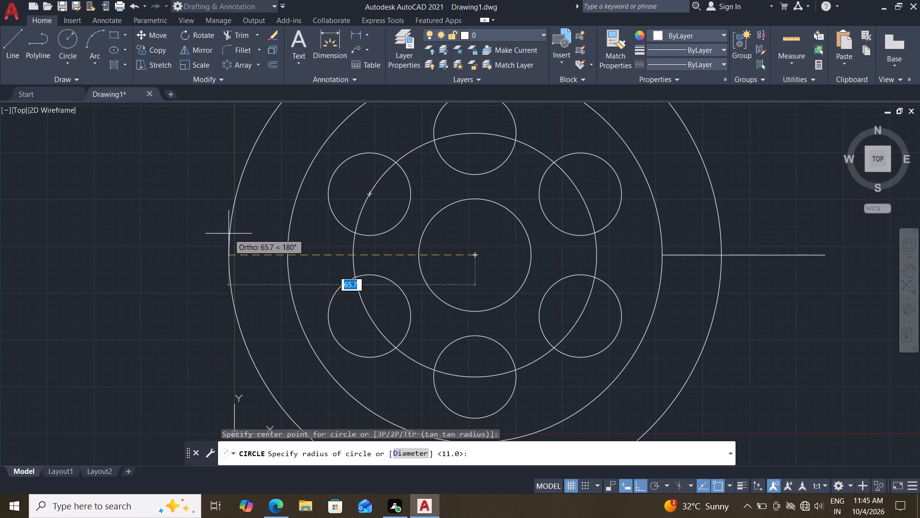
pyautogui.write('115')
pyautogui.press('Return')
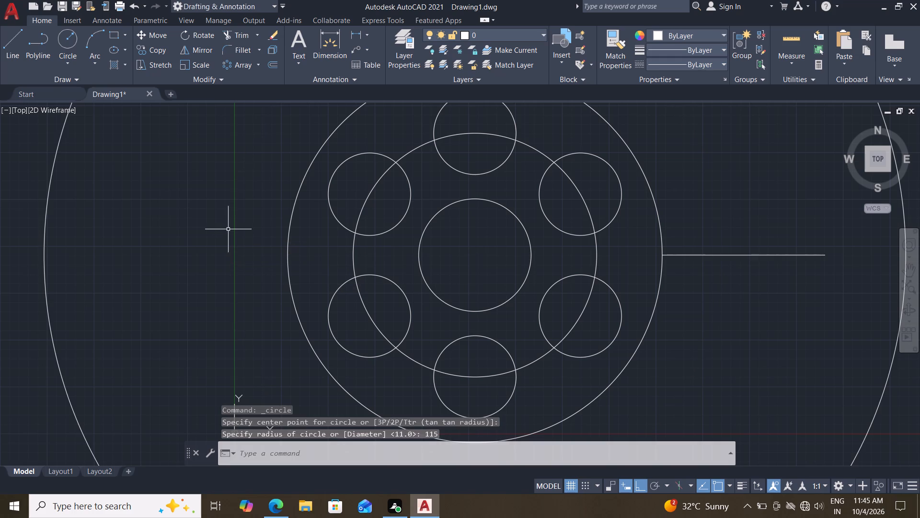
# Draw a circle of radius 125 from the common centre of the concentric circles.
pyautogui.click(66, 35)
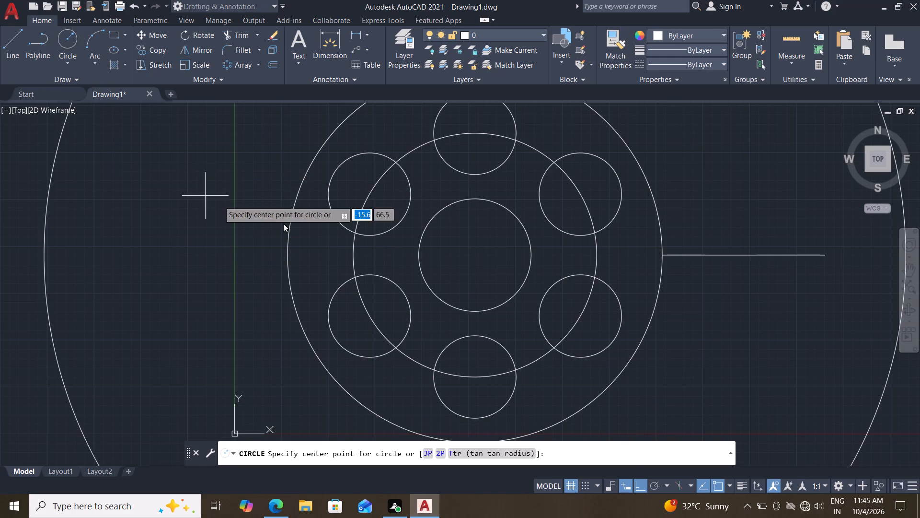
pyautogui.click(471, 252)
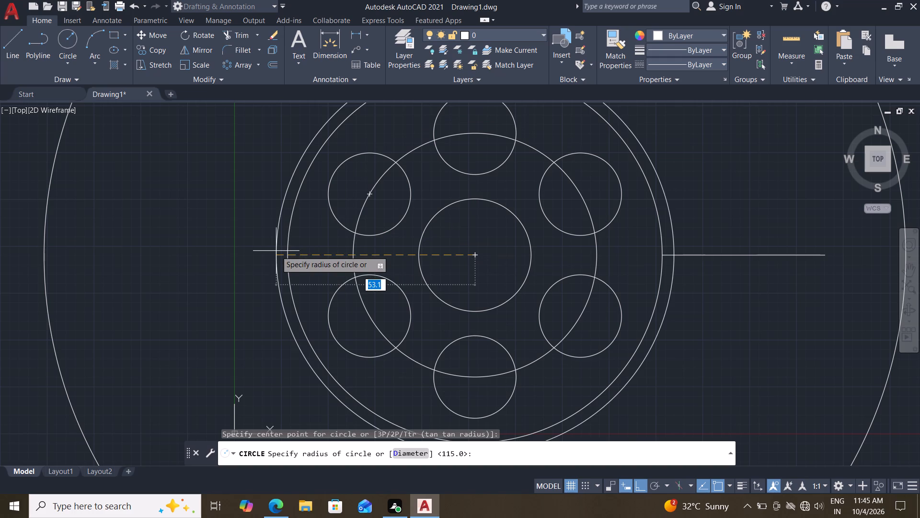
pyautogui.write('125')
pyautogui.press('Return')
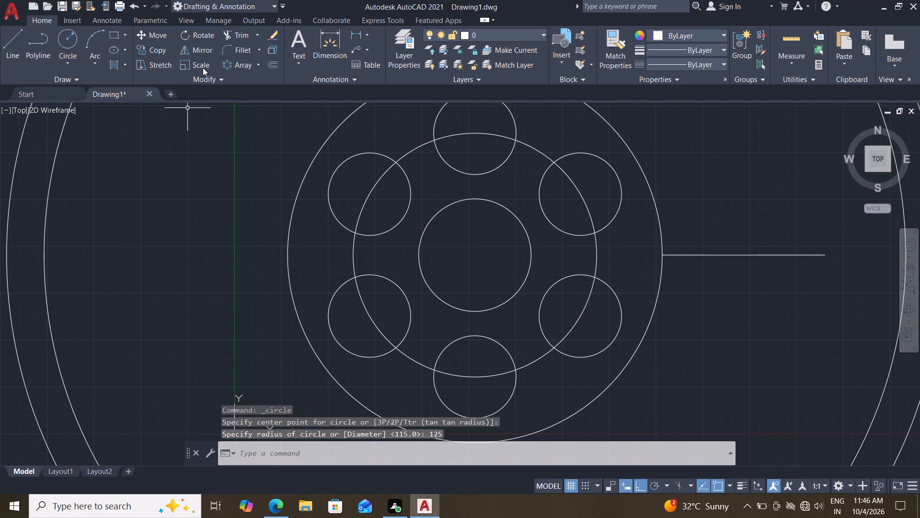
# Draw a circle of radius 135 from the common centre of the concentric circles.
pyautogui.click(68, 37)
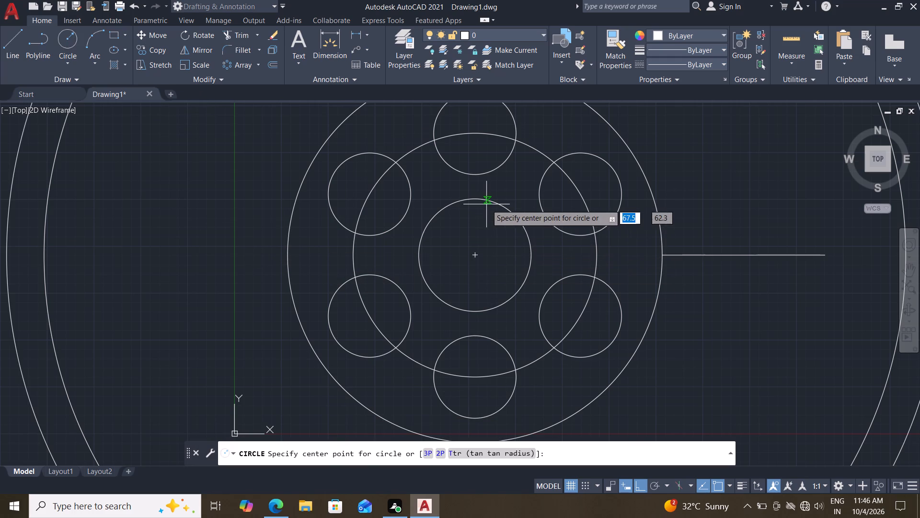
pyautogui.click(473, 260)
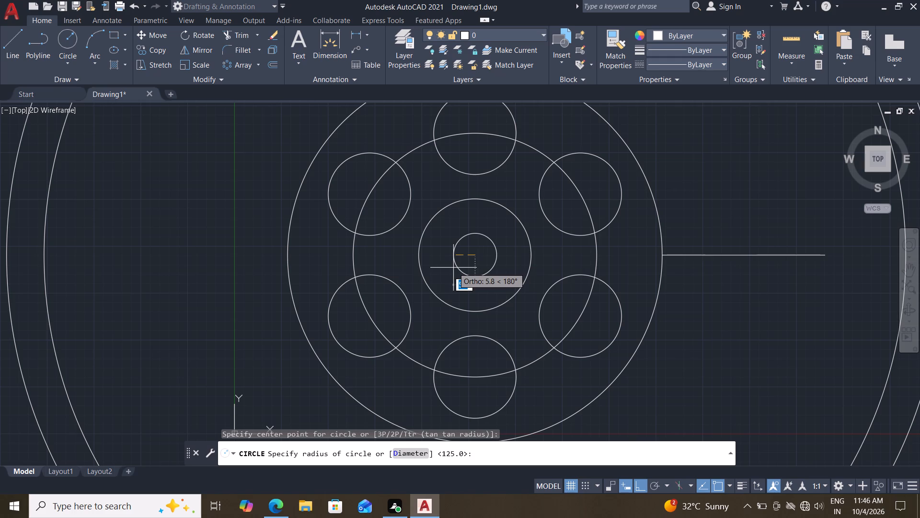
pyautogui.write('135')
pyautogui.press('Return')
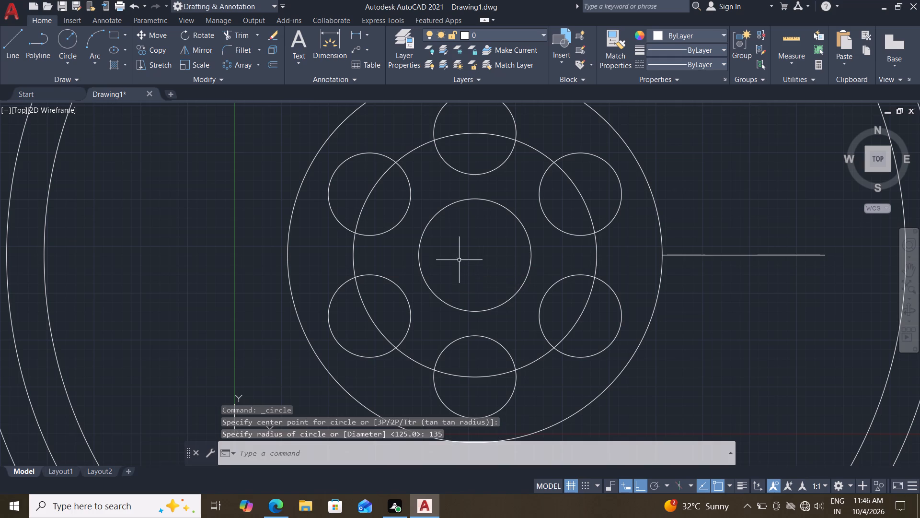
# Draw a circle of radius 145 from the common centre of the concentric circles.
pyautogui.scroll(-2, 464, 259)
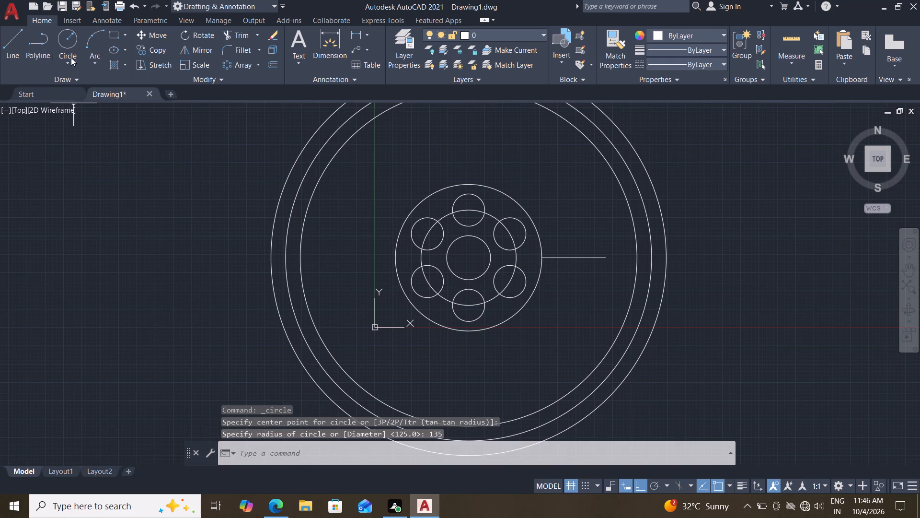
pyautogui.click(69, 40)
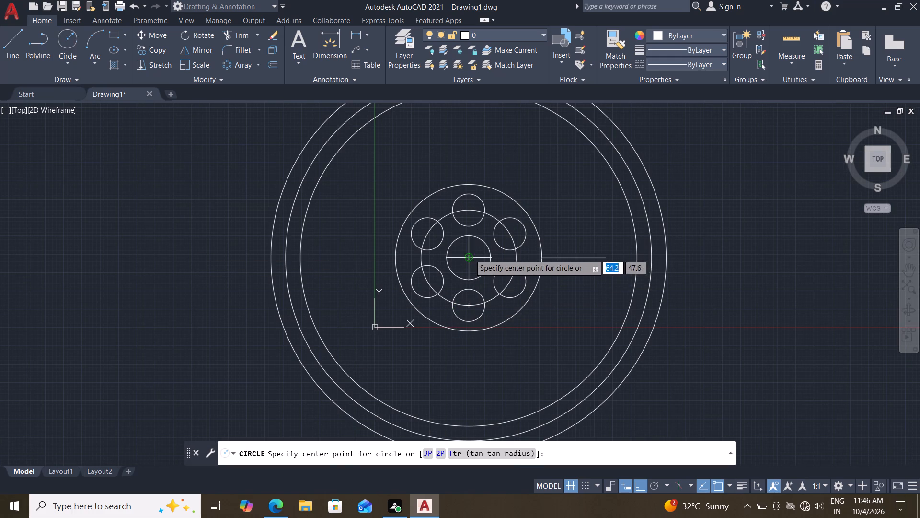
pyautogui.click(470, 254)
pyautogui.write('145')
pyautogui.press('Return')
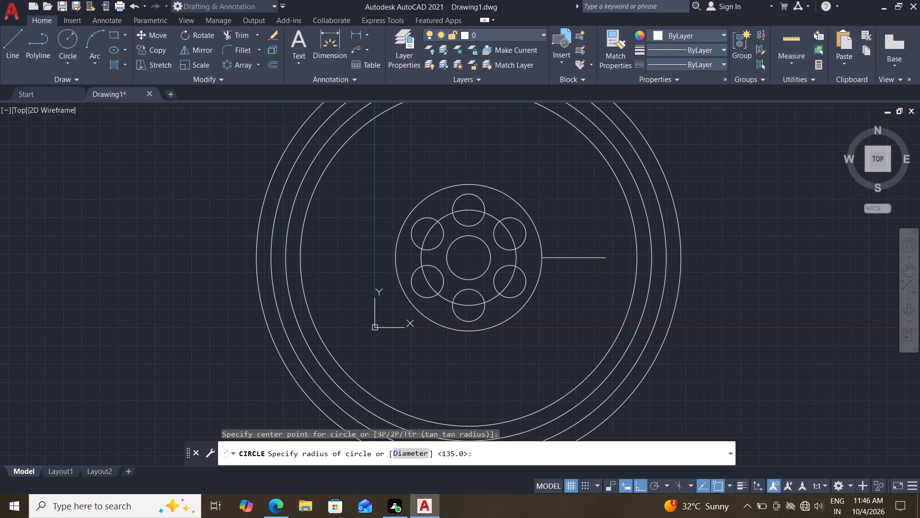
# Draw a circle of radius 155 from the common centre of the concentric circles.
pyautogui.click(62, 39)
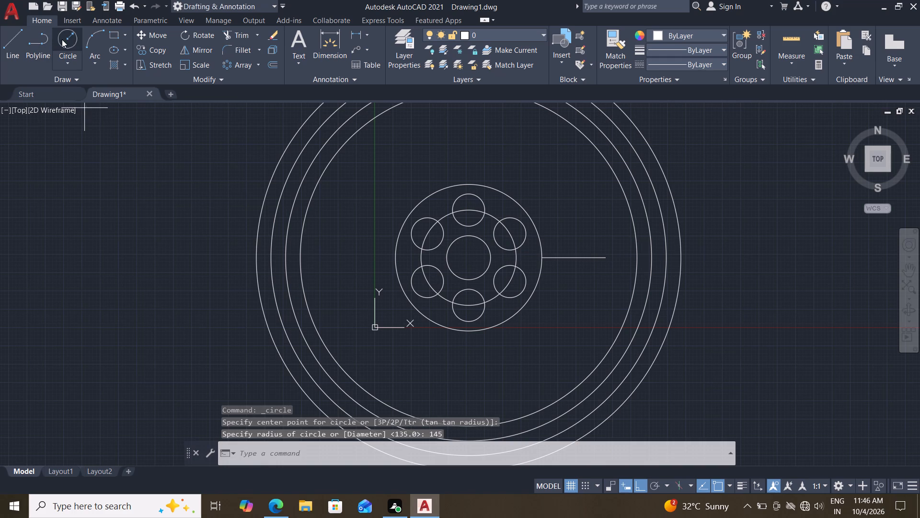
pyautogui.click(471, 255)
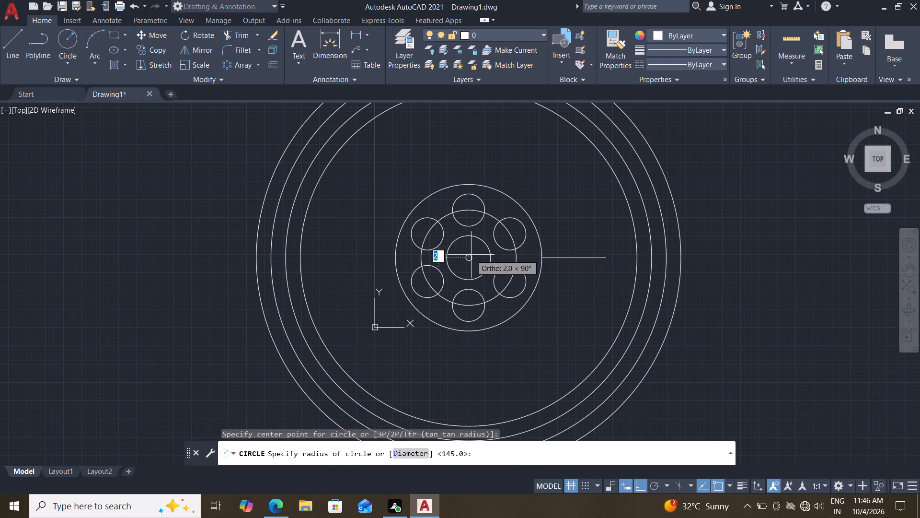
pyautogui.write('155')
pyautogui.press('Return')
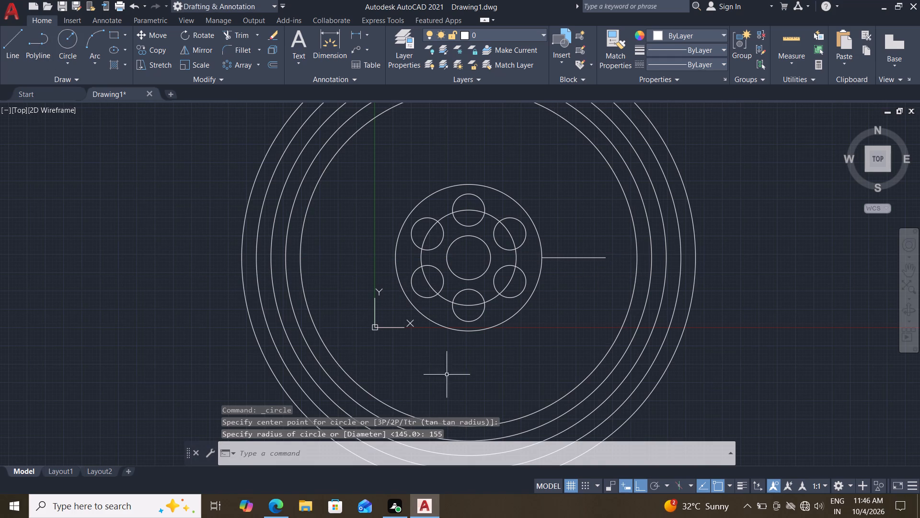
# Move the five large circles so the radius 125 circle's right quadrant lands on the outer end of the horizontal spoke line.
pyautogui.click(720, 263)
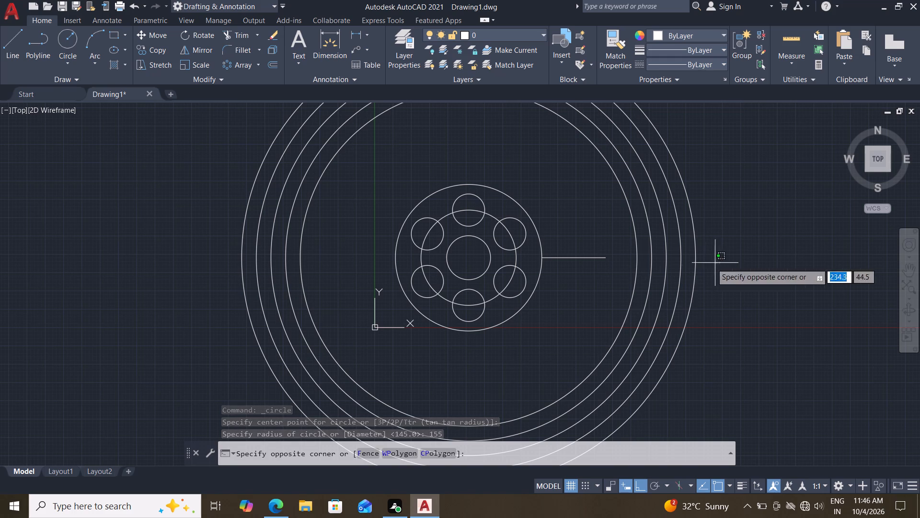
pyautogui.click(621, 316)
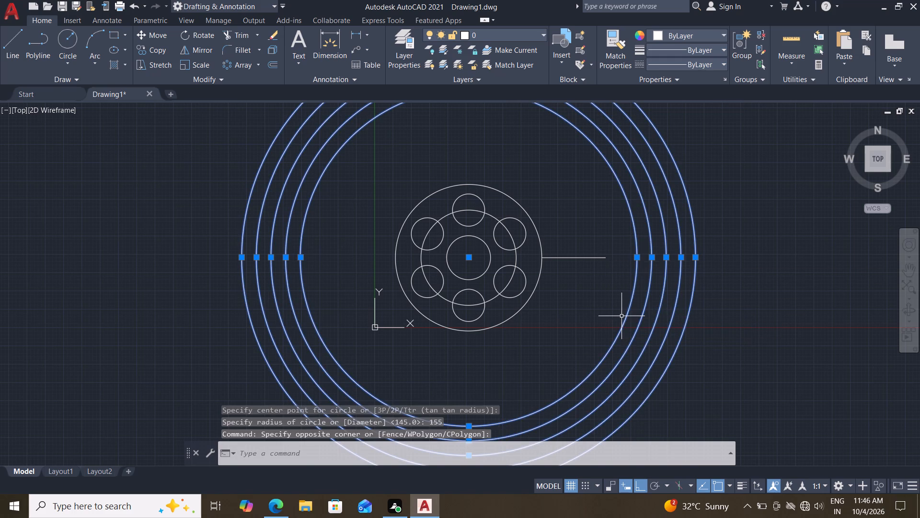
pyautogui.press('m')
pyautogui.press('Return')
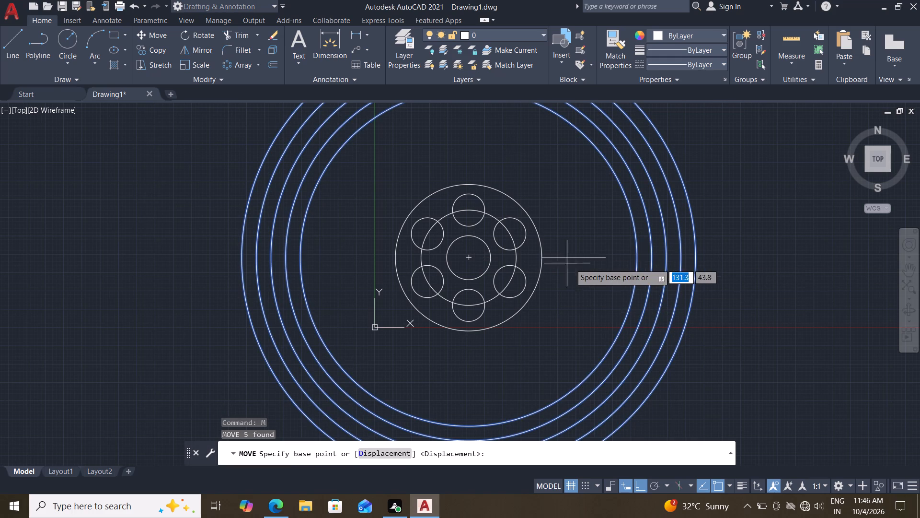
pyautogui.click(652, 254)
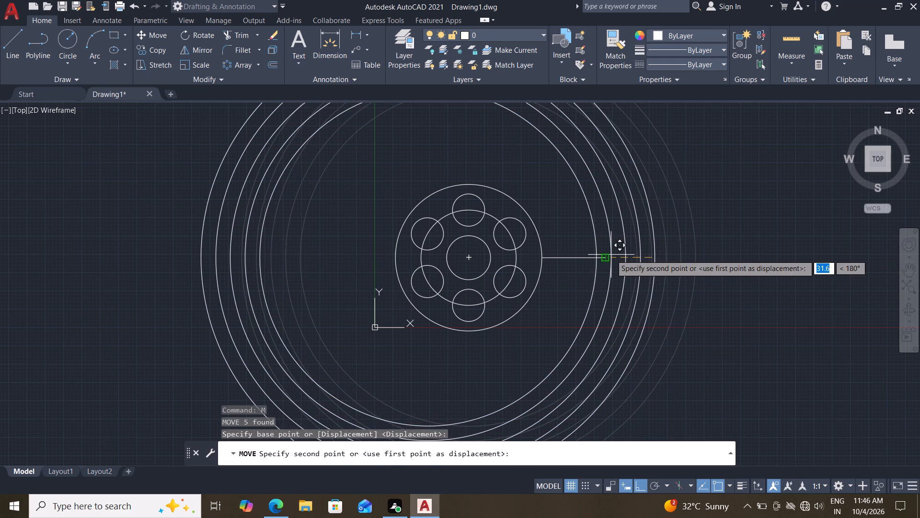
pyautogui.click(611, 255)
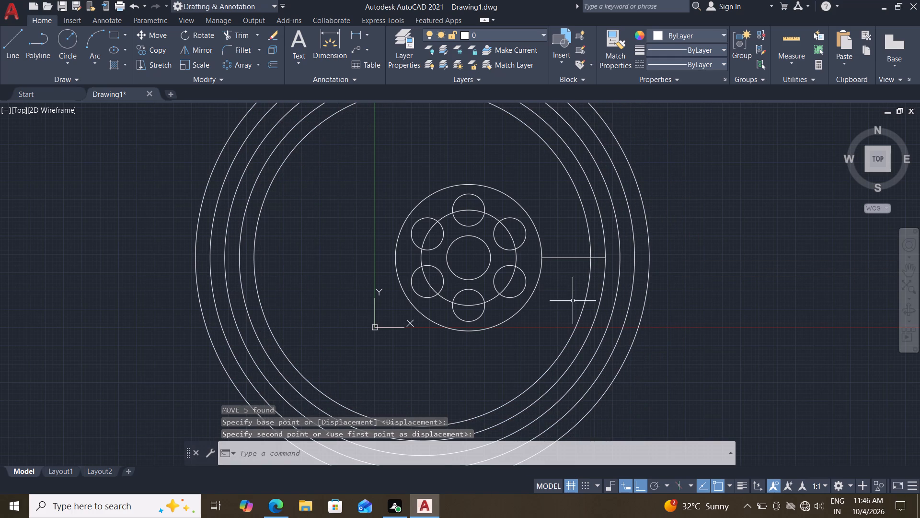
# With Ortho off, draw a line from the hub centre up and right past the outermost circle, about 148 mm long at about 38°.
pyautogui.middleClick(570, 304)
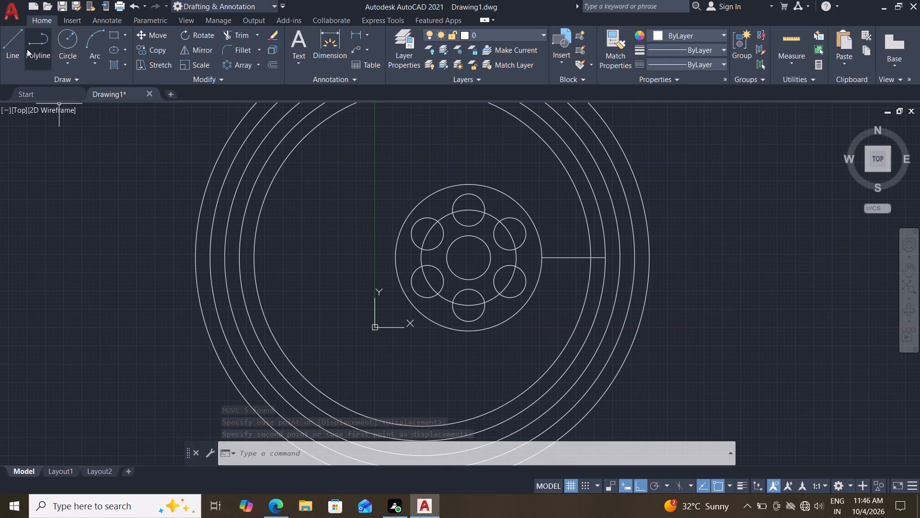
pyautogui.click(14, 47)
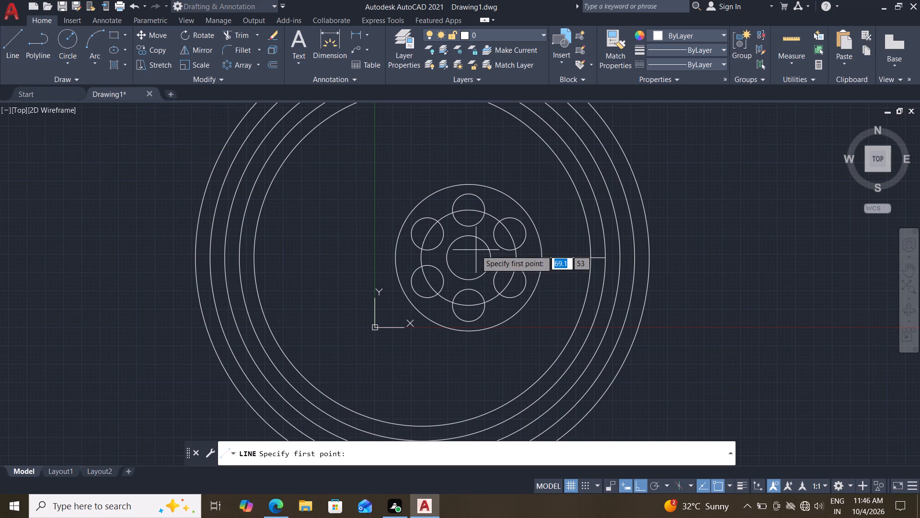
pyautogui.click(467, 262)
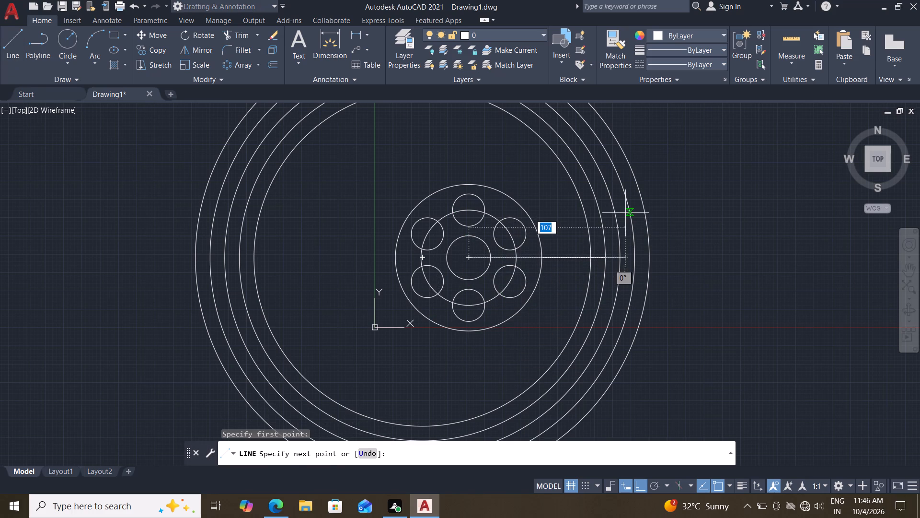
pyautogui.press('F8')
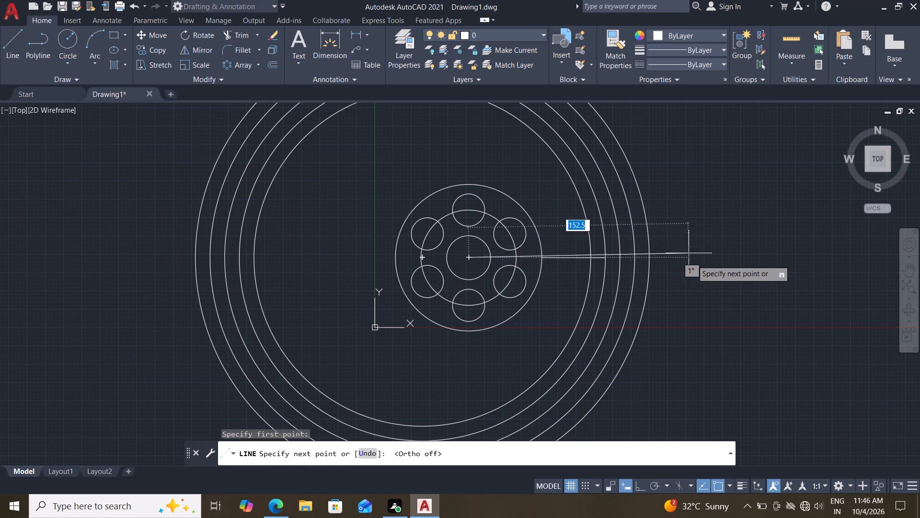
pyautogui.moveTo(676, 196); pyautogui.dragTo(678, 247, button='middle')
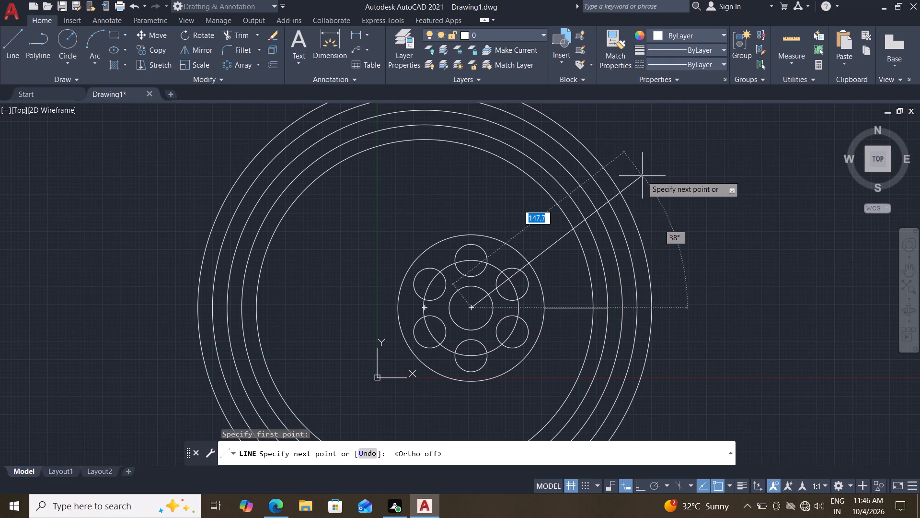
pyautogui.click(644, 176)
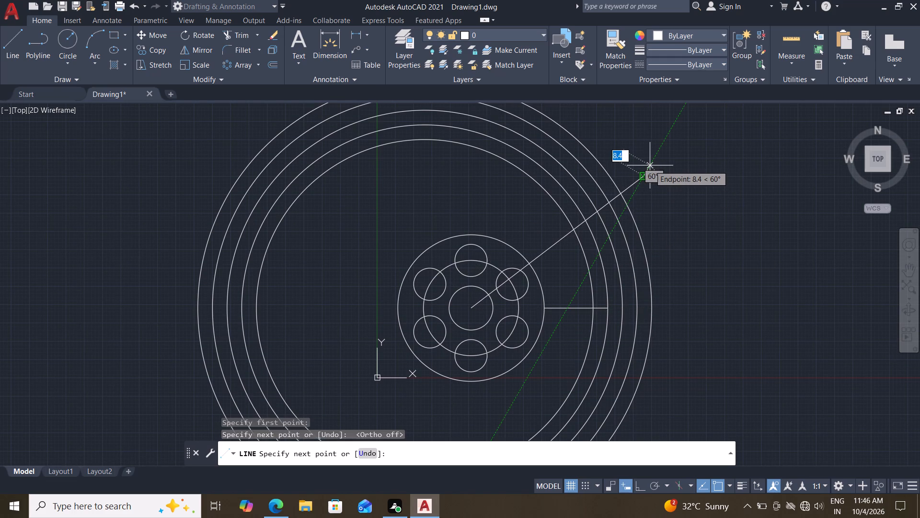
pyautogui.press('Escape')
pyautogui.press('Escape')
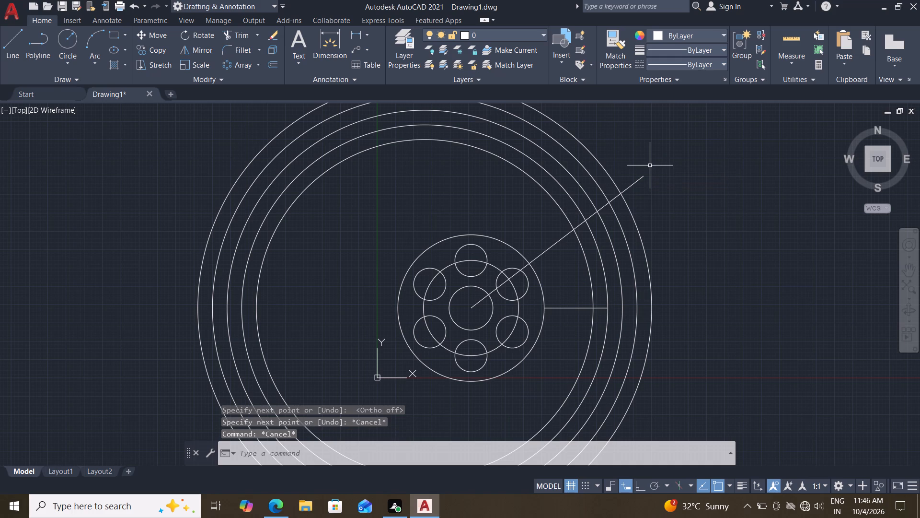
# Mirror the inclined line about the horizontal axis through the hub centre, keeping the source line.
pyautogui.write('mi')
pyautogui.press('Return')
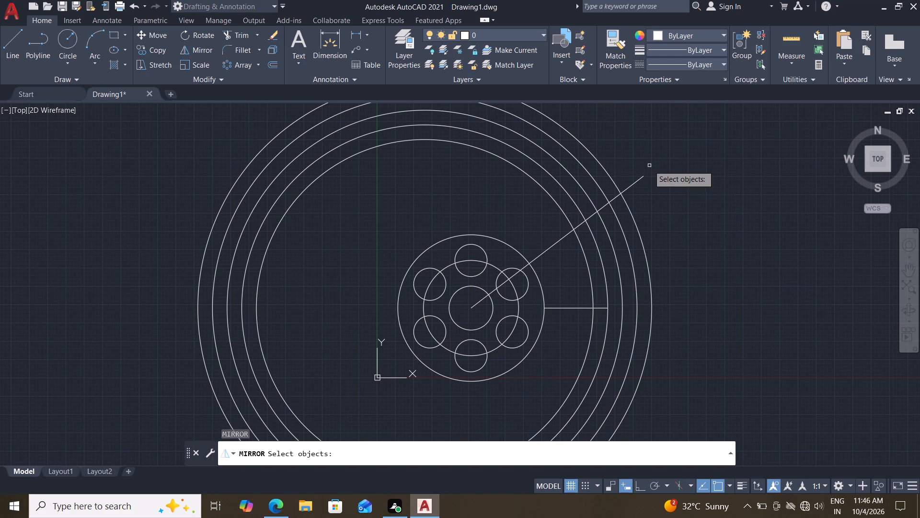
pyautogui.click(655, 164)
pyautogui.click(636, 187)
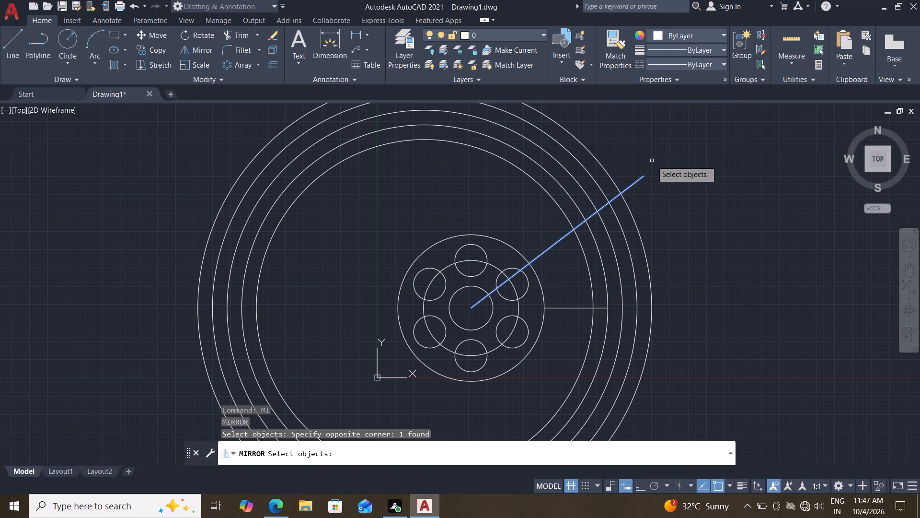
pyautogui.press('Return')
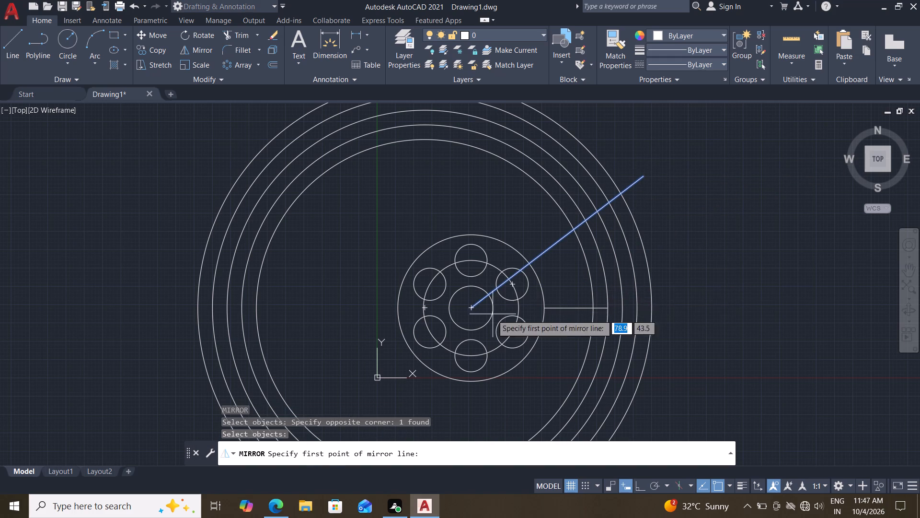
pyautogui.click(468, 303)
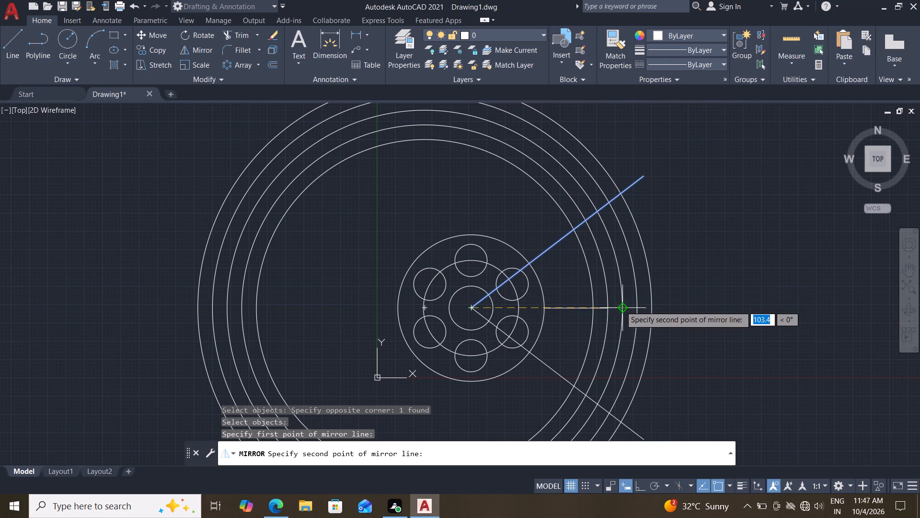
pyautogui.click(623, 309)
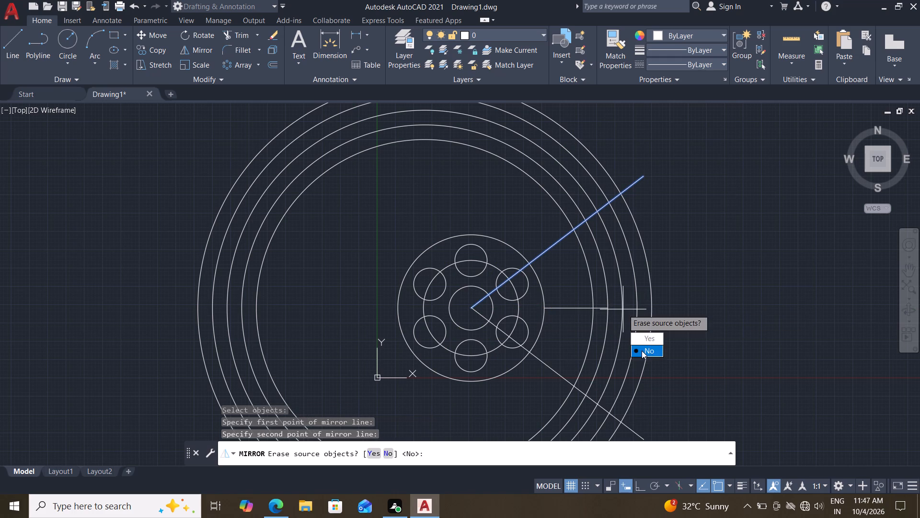
pyautogui.moveTo(642, 351); pyautogui.dragTo(626, 311)
# Trim away the parts of the five large circles lying outside the wedge between the two inclined lines.
pyautogui.moveTo(718, 346); pyautogui.dragTo(719, 311, button='middle')
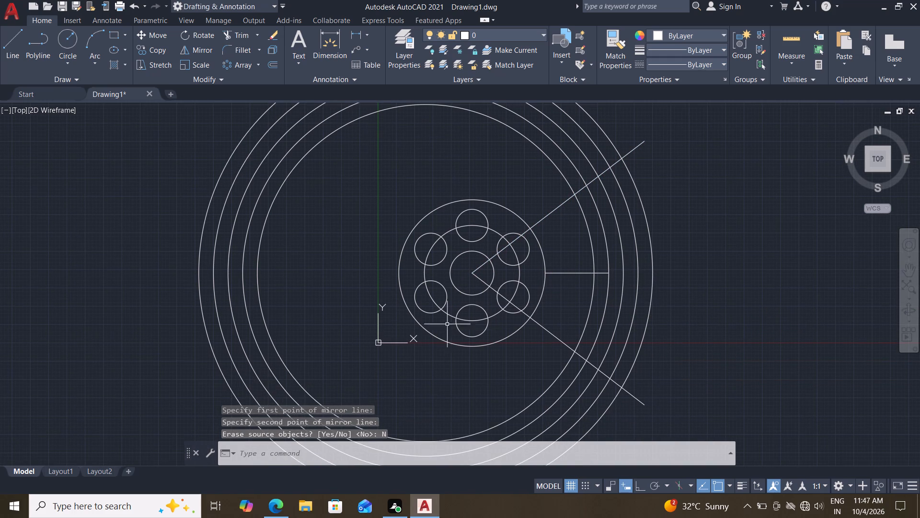
pyautogui.click(239, 33)
pyautogui.moveTo(0, 354); pyautogui.dragTo(51, 344)
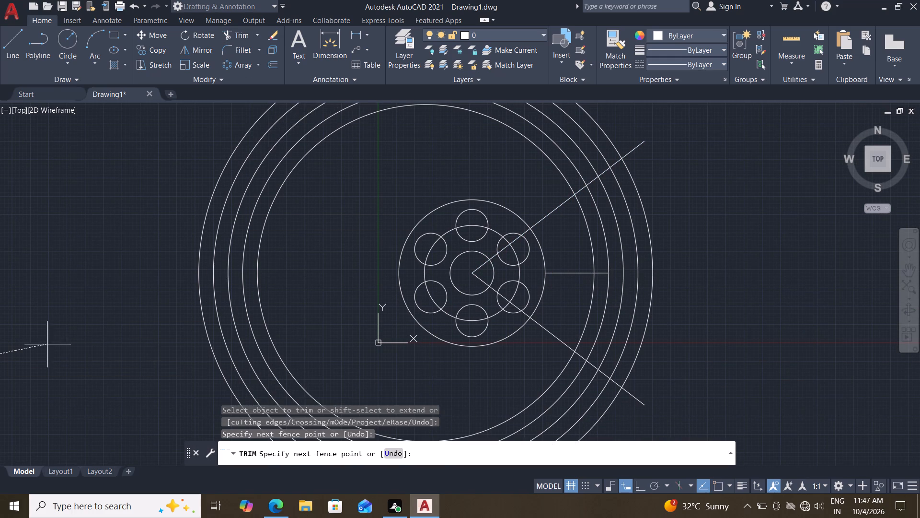
pyautogui.moveTo(51, 344); pyautogui.dragTo(285, 310)
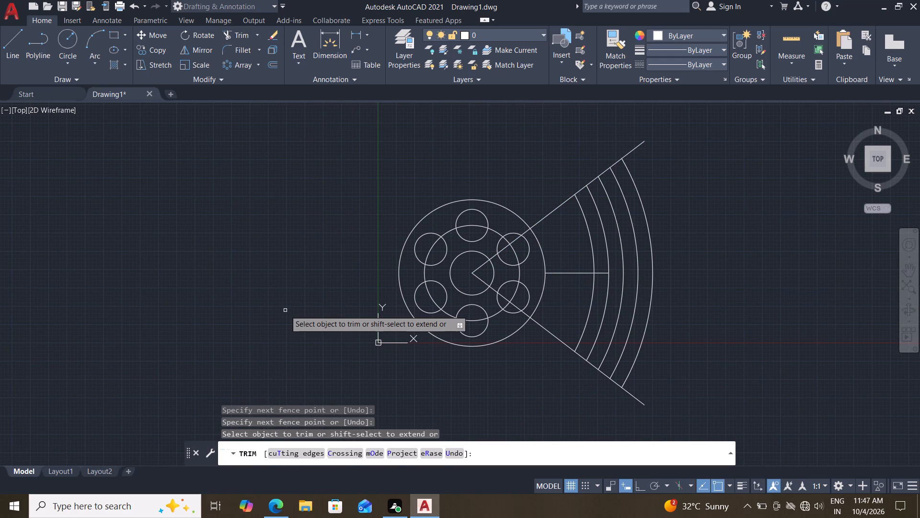
# Draw a circle of radius about 10 centred on the middle arc's lower end, passing through the next outer arc's lower end.
pyautogui.moveTo(62, 44); pyautogui.dragTo(64, 49)
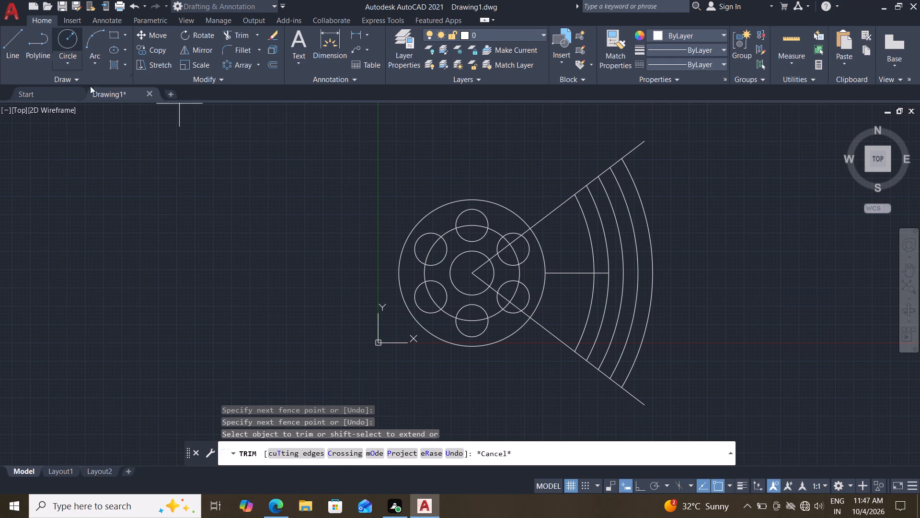
pyautogui.scroll(3, 601, 397)
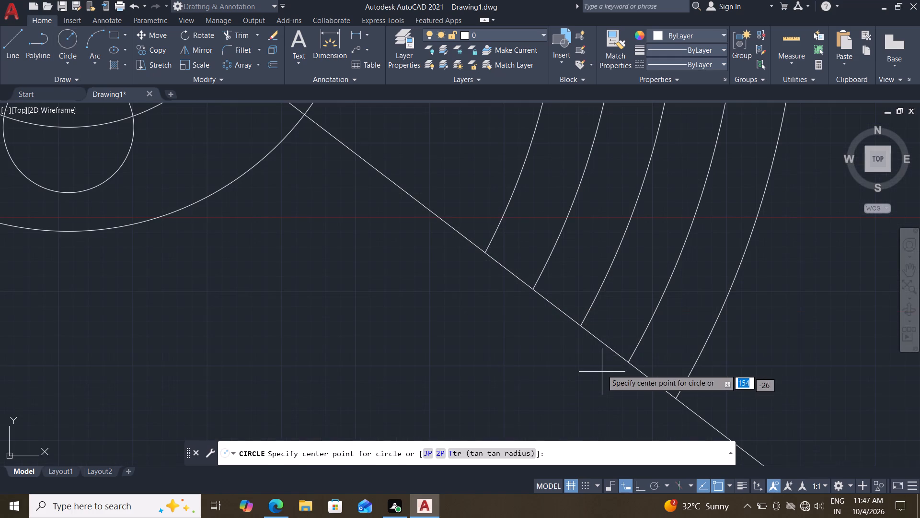
pyautogui.click(585, 329)
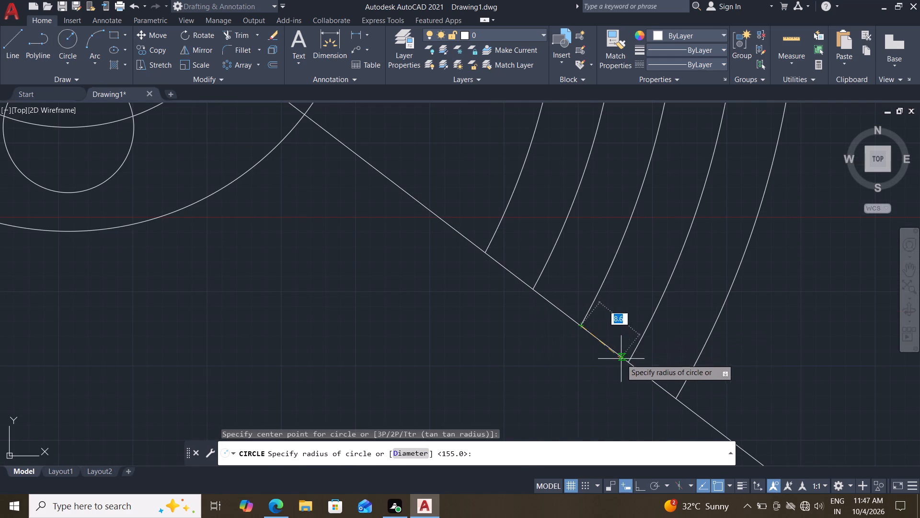
pyautogui.click(625, 363)
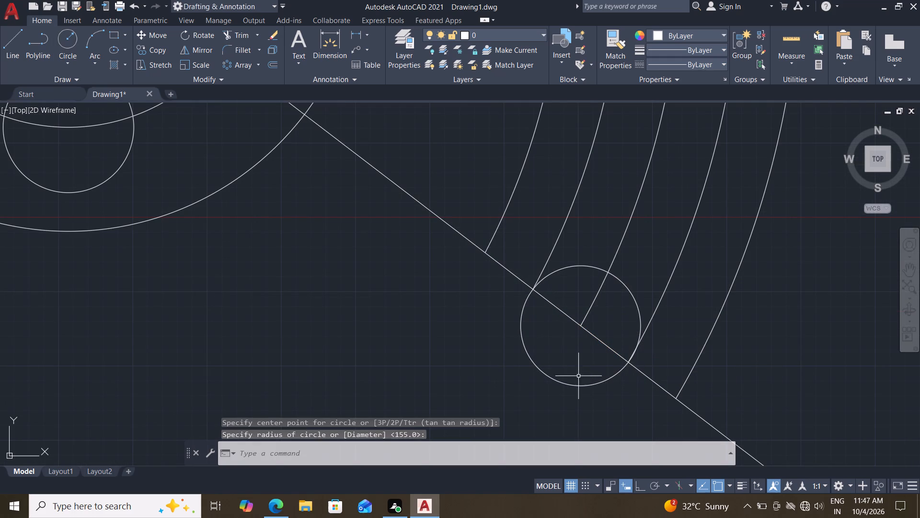
# Draw a circle of radius about 20 centred on the middle arc's lower end, passing through the outermost arc's lower end.
pyautogui.click(67, 33)
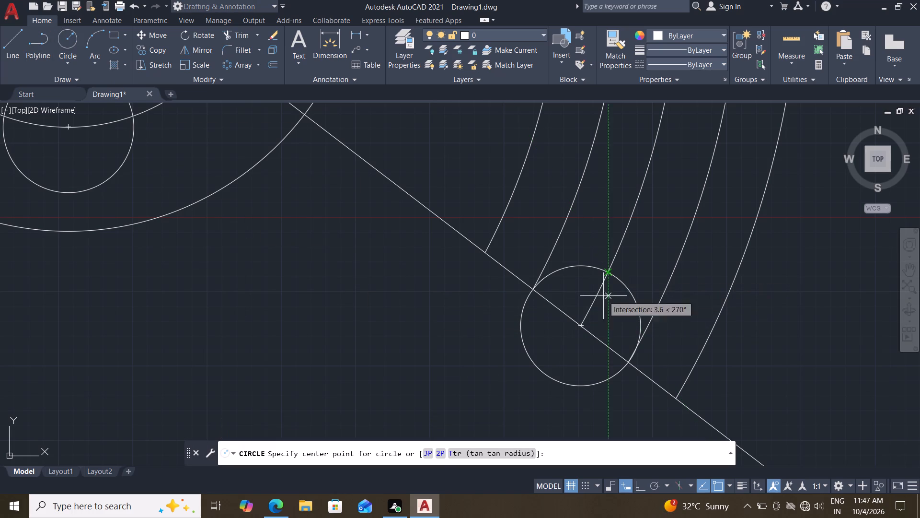
pyautogui.moveTo(581, 331); pyautogui.dragTo(594, 339)
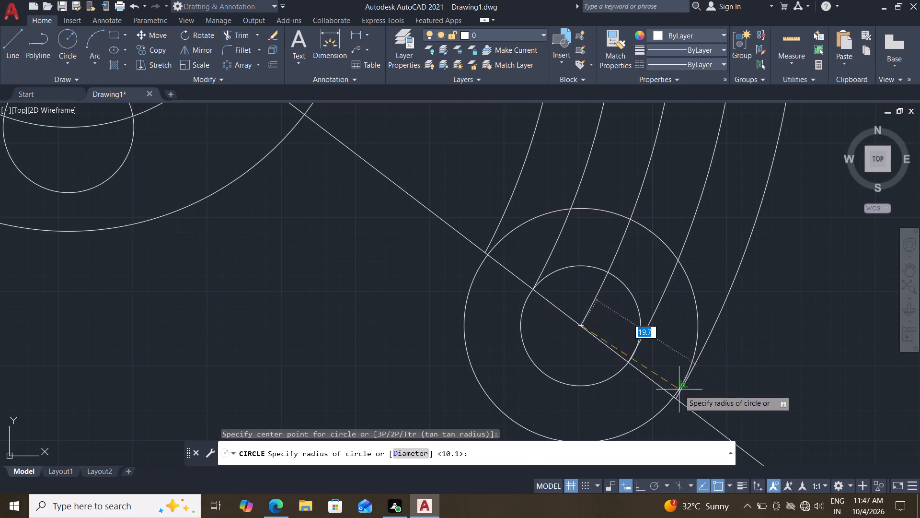
pyautogui.click(679, 399)
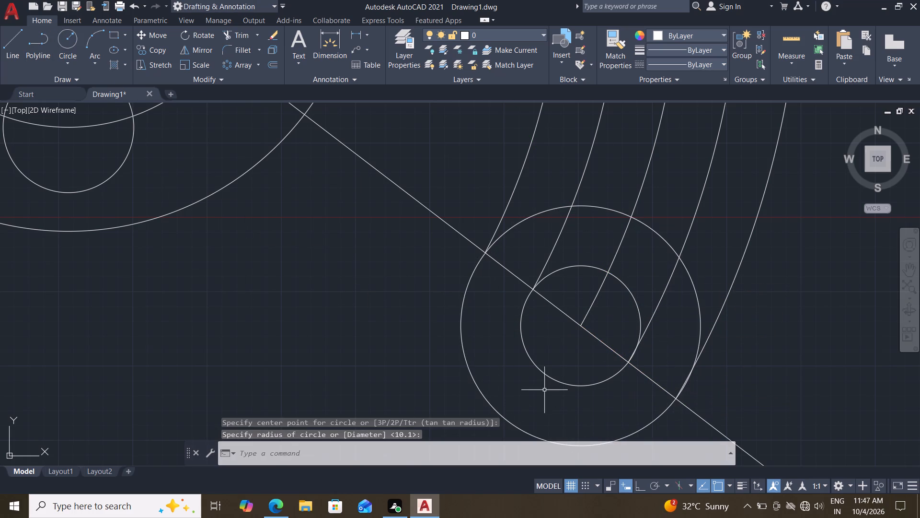
# Trim away the part of the smaller lower end circle above the inclined line, leaving a rounded end for the inner slot.
pyautogui.scroll(-1, 656, 372)
pyautogui.scroll(4, 656, 363)
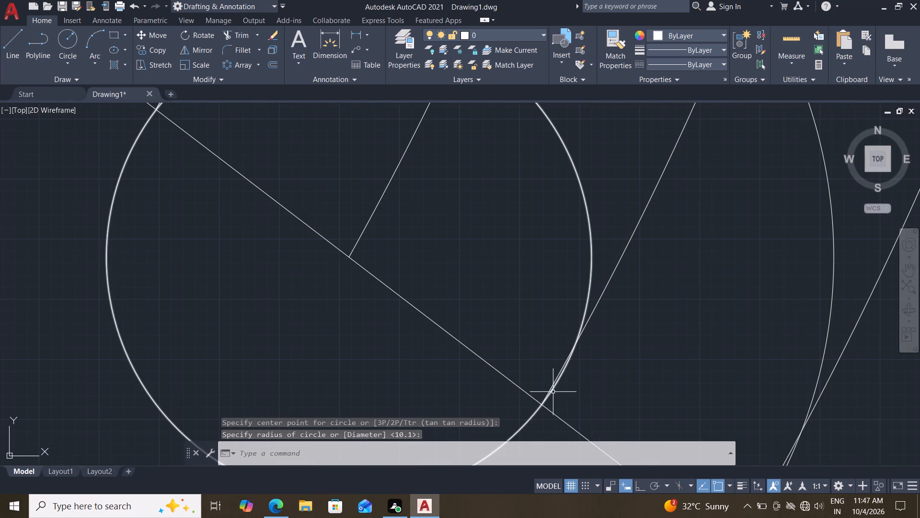
pyautogui.scroll(3, 532, 413)
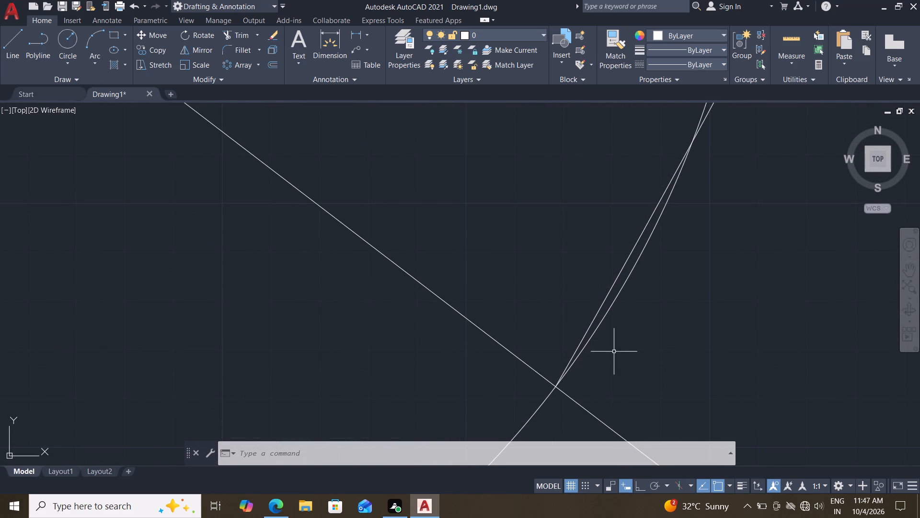
pyautogui.click(243, 39)
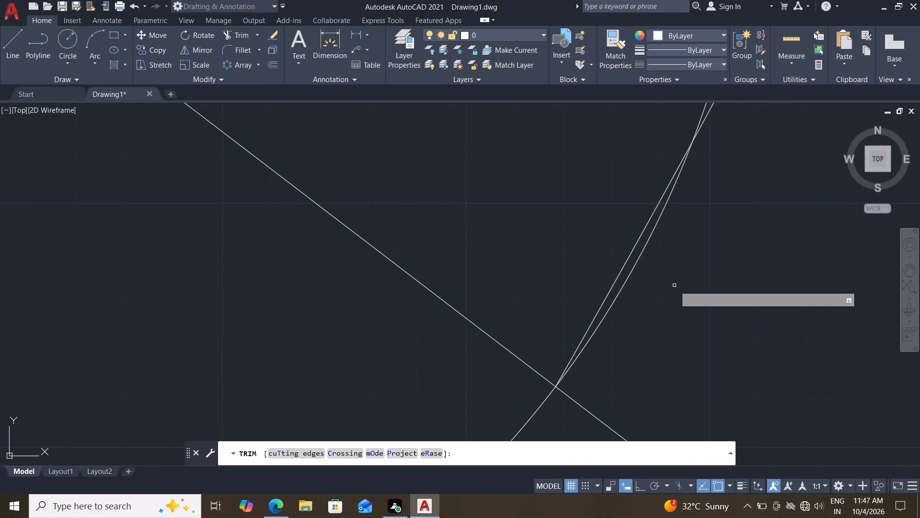
pyautogui.click(643, 253)
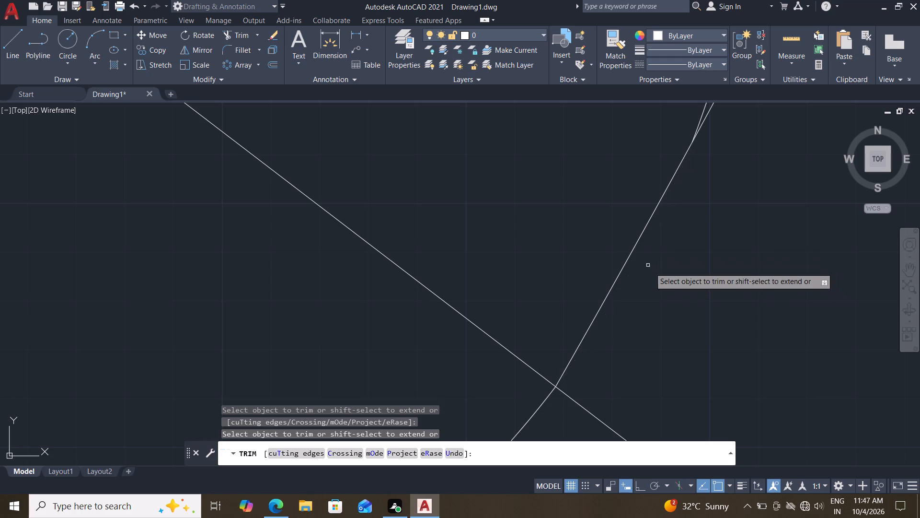
pyautogui.scroll(-5, 681, 316)
pyautogui.moveTo(693, 297); pyautogui.dragTo(672, 354, button='middle')
pyautogui.click(660, 268)
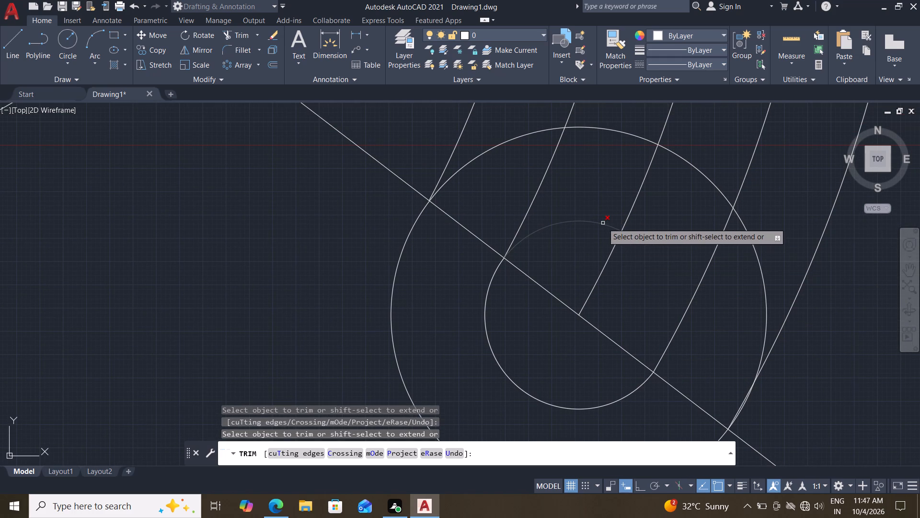
pyautogui.click(603, 223)
# Trim away the part of the larger lower end circle above the inclined line, leaving a rounded end for the outer outline.
pyautogui.scroll(2, 803, 430)
pyautogui.moveTo(731, 395); pyautogui.dragTo(773, 351, button='middle')
pyautogui.scroll(2, 736, 357)
pyautogui.click(603, 295)
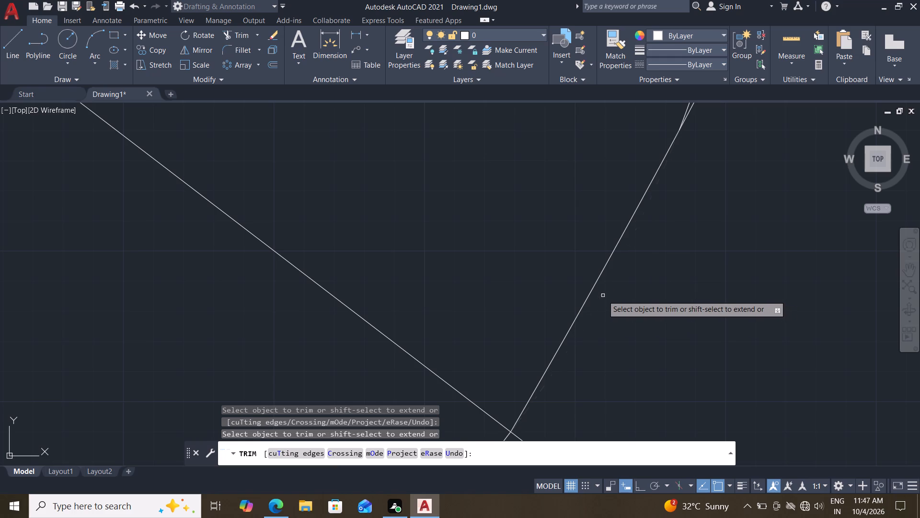
pyautogui.scroll(-4, 682, 338)
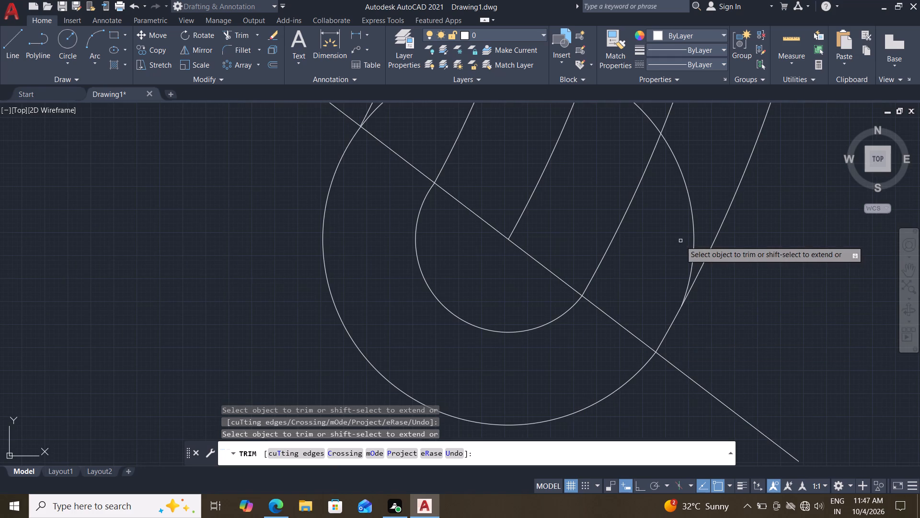
pyautogui.moveTo(680, 241); pyautogui.dragTo(703, 224)
pyautogui.moveTo(675, 230); pyautogui.dragTo(688, 343, button='middle')
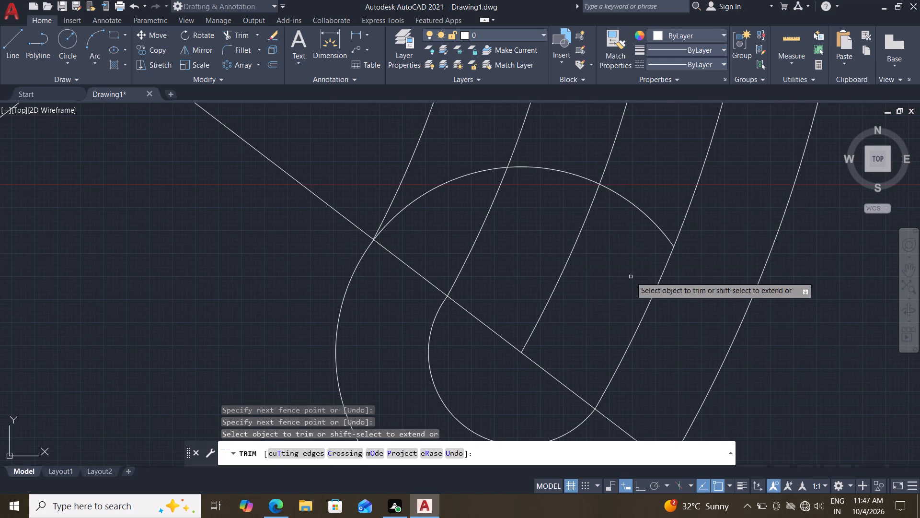
pyautogui.moveTo(631, 273); pyautogui.dragTo(658, 195)
pyautogui.moveTo(548, 210); pyautogui.dragTo(563, 158)
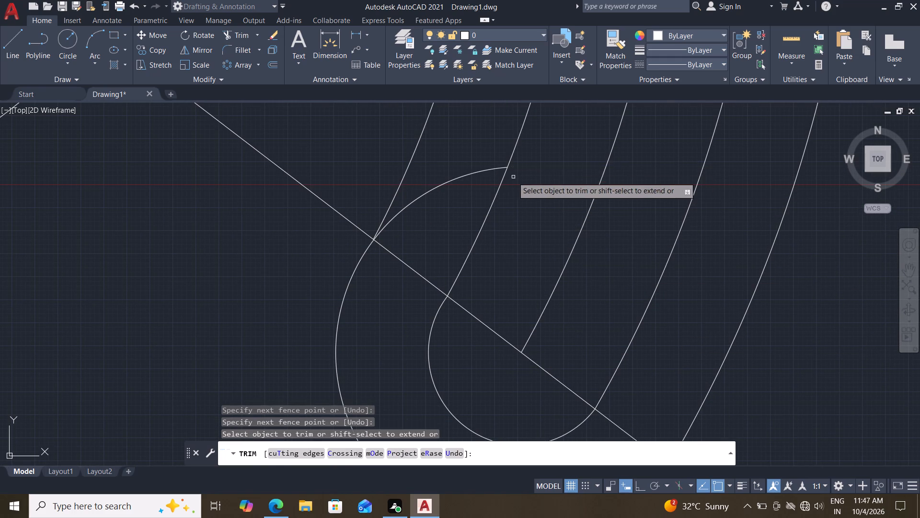
pyautogui.moveTo(487, 164); pyautogui.dragTo(476, 186)
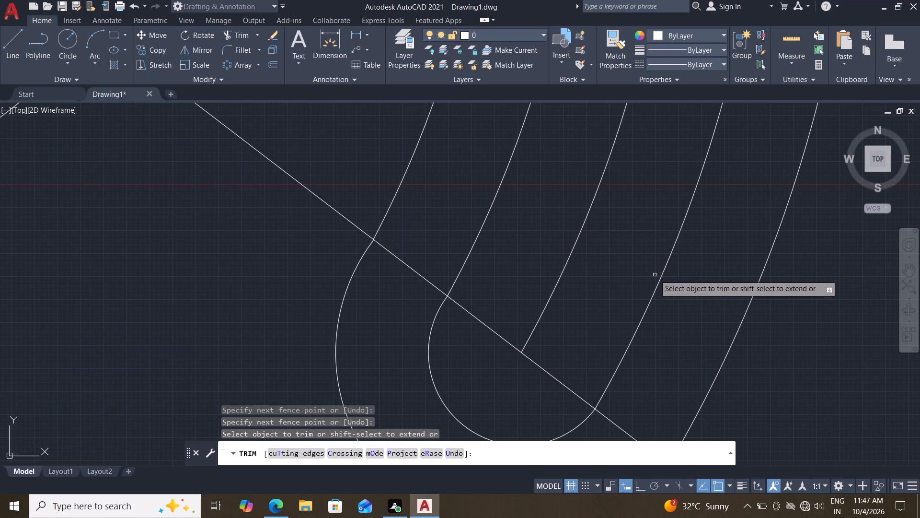
# Draw a circle of radius about 10 centred on the middle arc's upper end, passing through the next outer arc's upper end.
pyautogui.scroll(-2, 655, 275)
pyautogui.scroll(1, 729, 275)
pyautogui.scroll(-3, 729, 275)
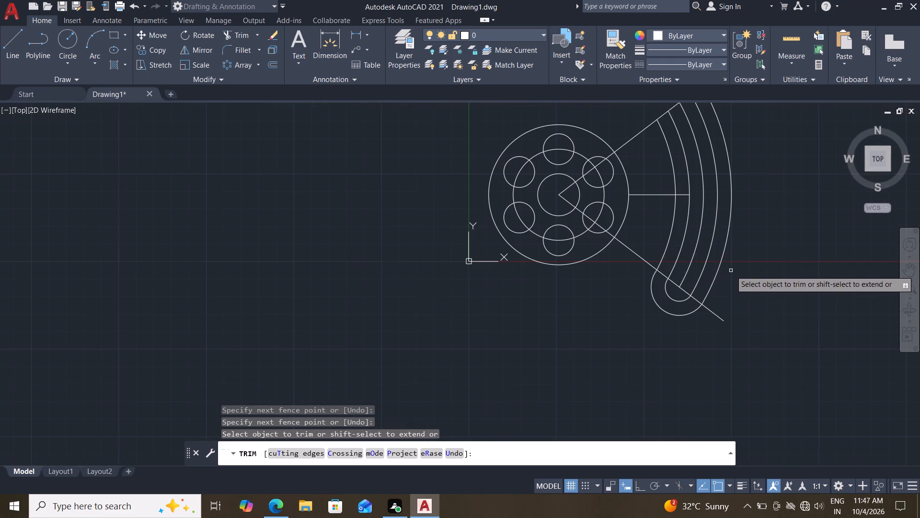
pyautogui.moveTo(732, 270); pyautogui.dragTo(739, 388, button='middle')
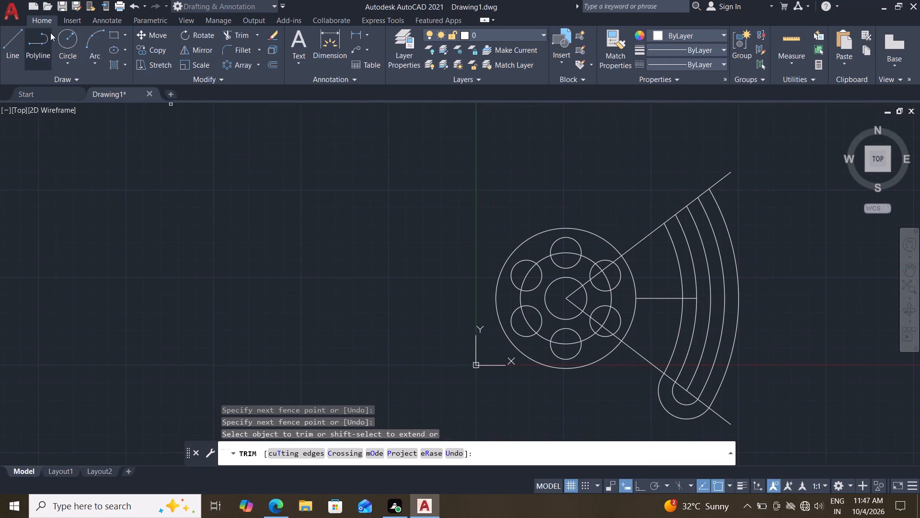
pyautogui.click(63, 31)
pyautogui.scroll(2, 724, 205)
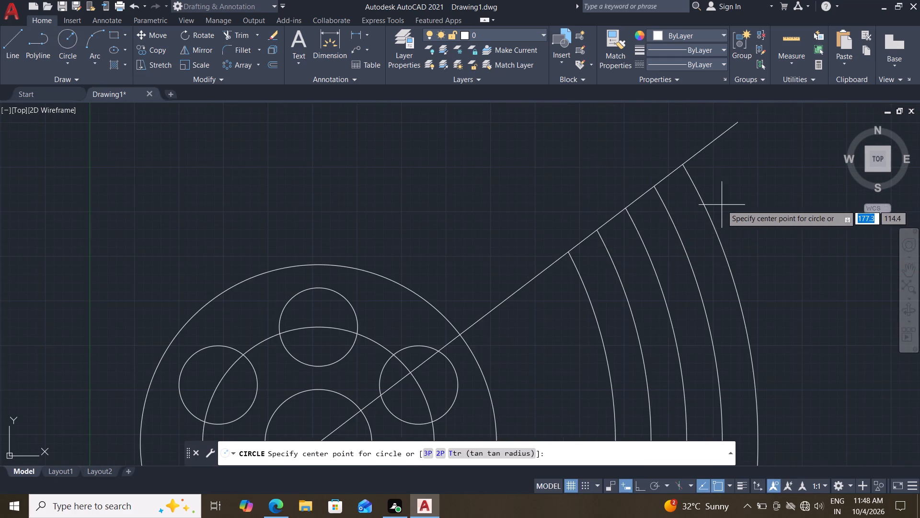
pyautogui.scroll(1, 672, 218)
pyautogui.click(600, 206)
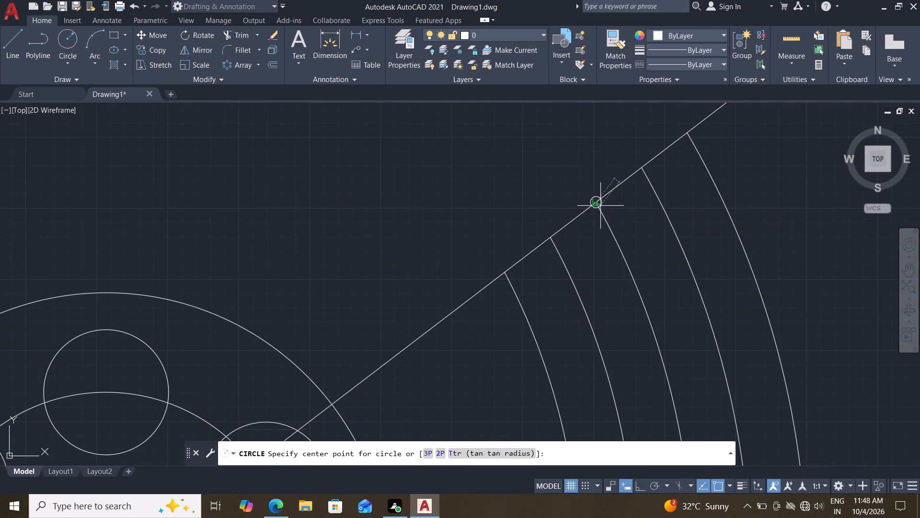
pyautogui.click(644, 171)
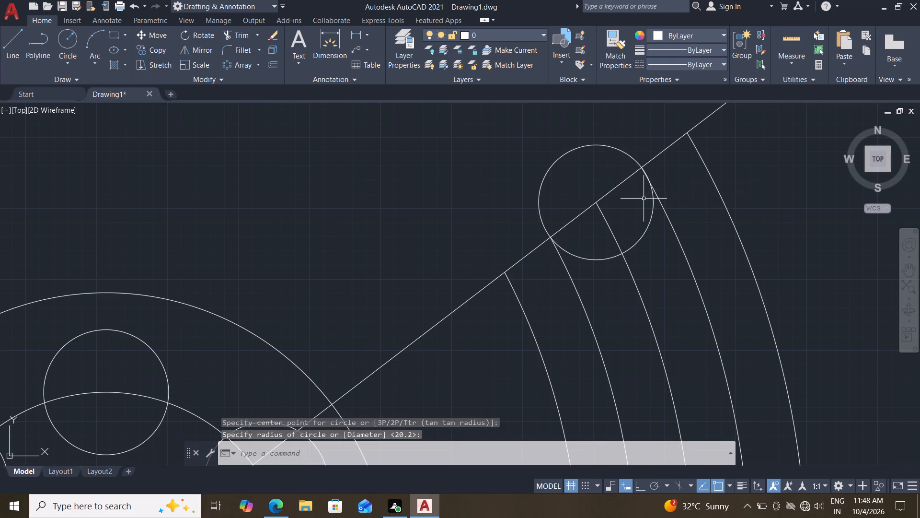
# Draw a concentric circle of radius about 20 at the middle arc's upper end, passing through the outermost arc's upper end.
pyautogui.click(67, 33)
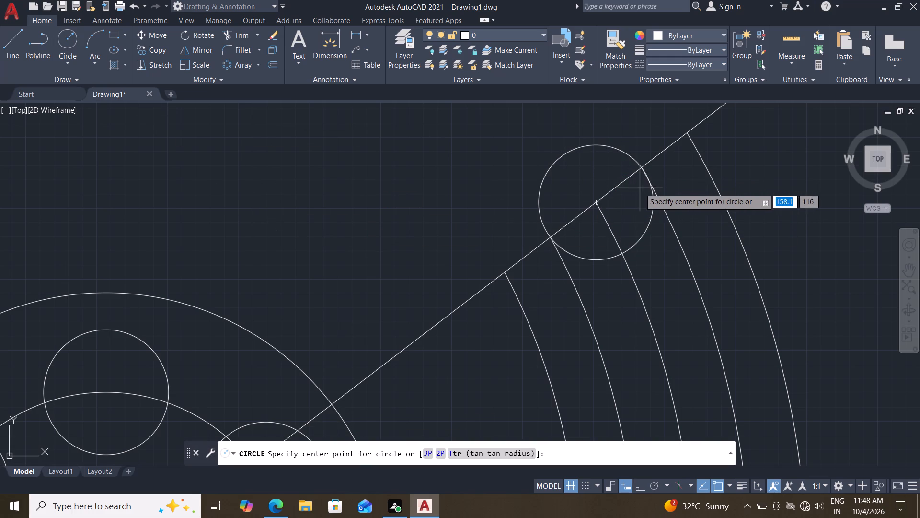
pyautogui.click(597, 201)
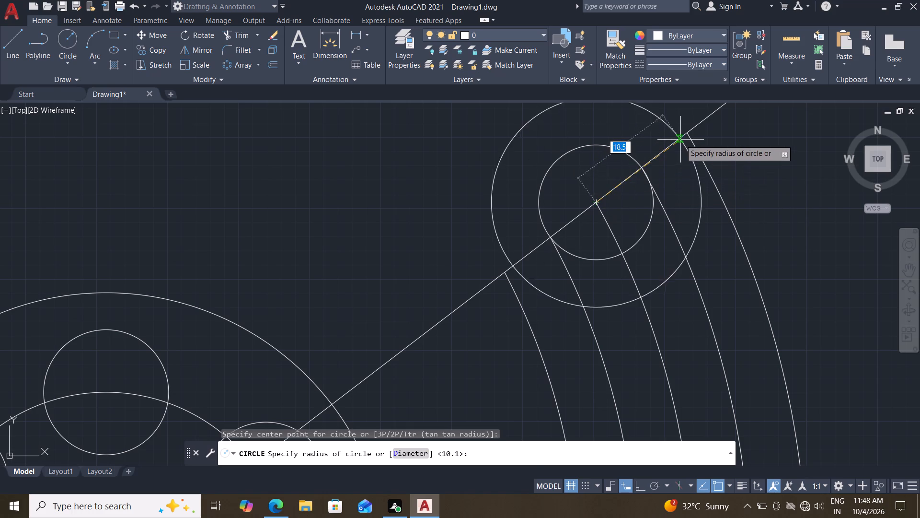
pyautogui.click(689, 130)
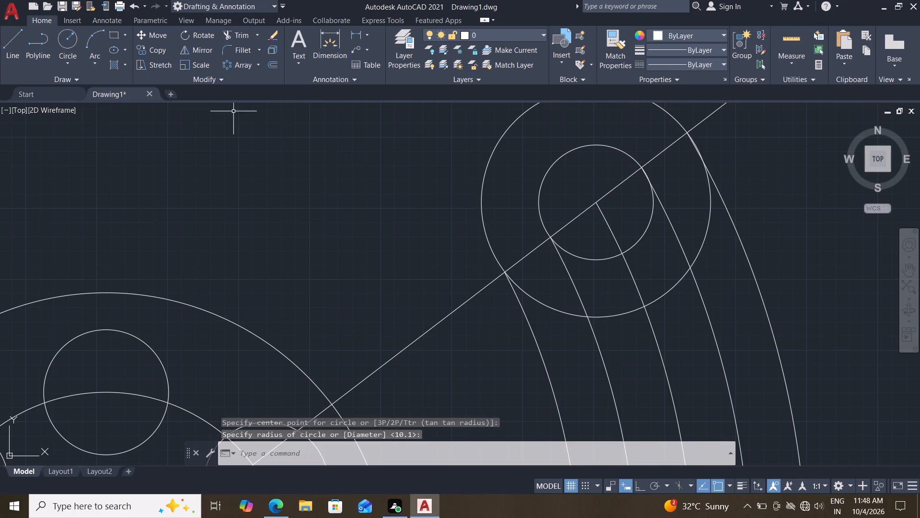
# Trim away the parts of both upper end circles that cross the slot arcs below the upper inclined line.
pyautogui.click(222, 32)
pyautogui.moveTo(536, 288); pyautogui.dragTo(554, 332)
pyautogui.moveTo(589, 289); pyautogui.dragTo(613, 343)
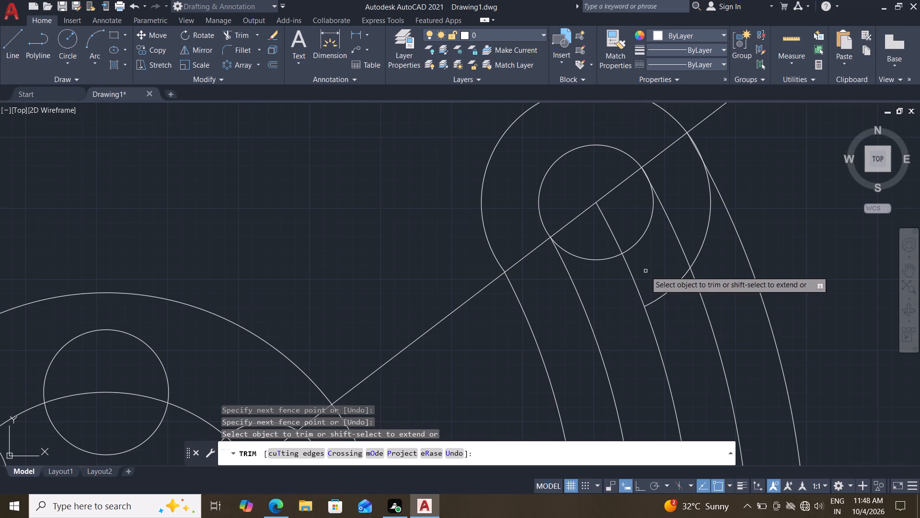
pyautogui.moveTo(648, 273); pyautogui.dragTo(684, 338)
pyautogui.moveTo(698, 224); pyautogui.dragTo(724, 265)
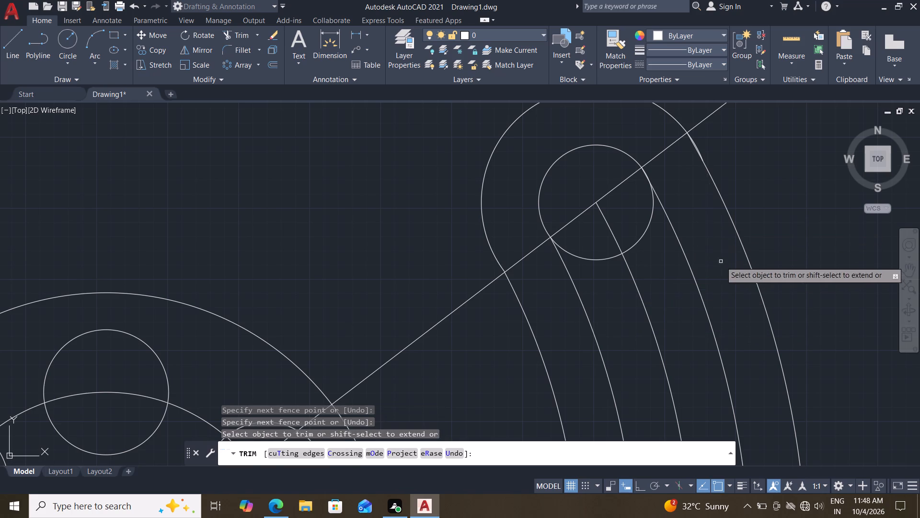
pyautogui.moveTo(632, 207); pyautogui.dragTo(672, 272)
pyautogui.moveTo(592, 232); pyautogui.dragTo(596, 305)
# Trim the leftover slivers of the small and large upper end circles where they meet the slot arcs, and finish trimming.
pyautogui.scroll(-1, 651, 200)
pyautogui.scroll(4, 651, 200)
pyautogui.moveTo(643, 193); pyautogui.dragTo(616, 334, button='middle')
pyautogui.scroll(2, 616, 334)
pyautogui.moveTo(616, 262); pyautogui.dragTo(614, 432, button='middle')
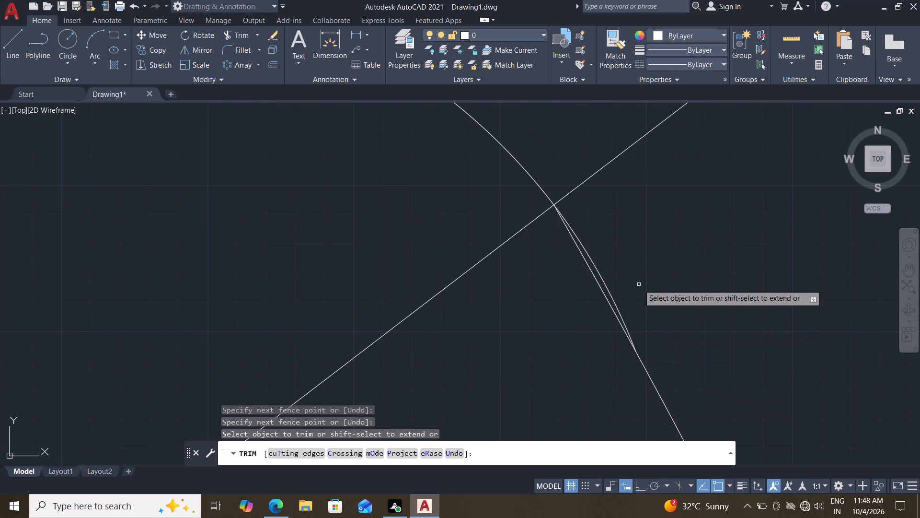
pyautogui.click(598, 269)
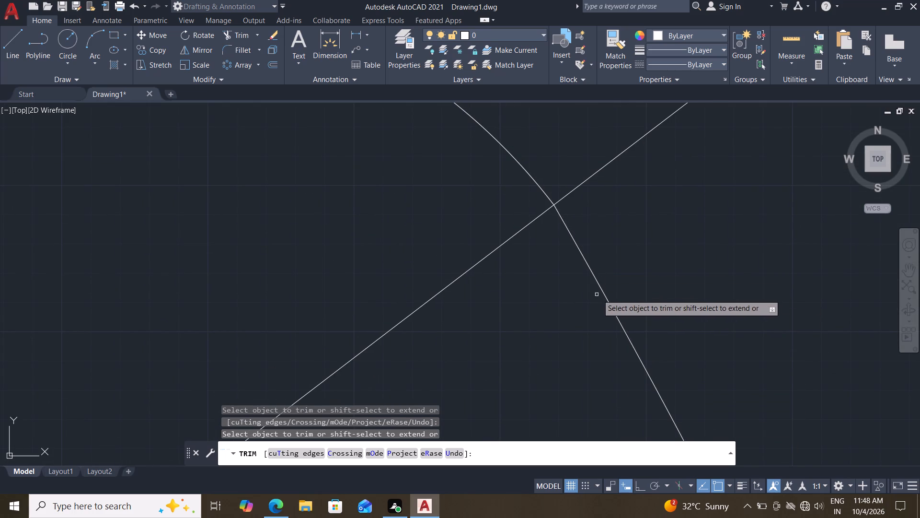
pyautogui.scroll(-2, 602, 294)
pyautogui.scroll(-3, 656, 268)
pyautogui.scroll(3, 679, 256)
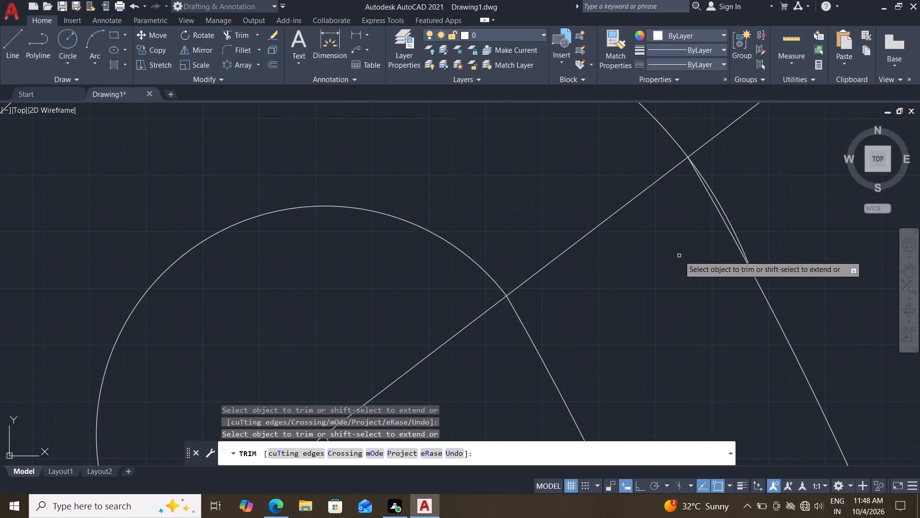
pyautogui.moveTo(682, 260); pyautogui.dragTo(610, 332, button='middle')
pyautogui.scroll(2, 609, 322)
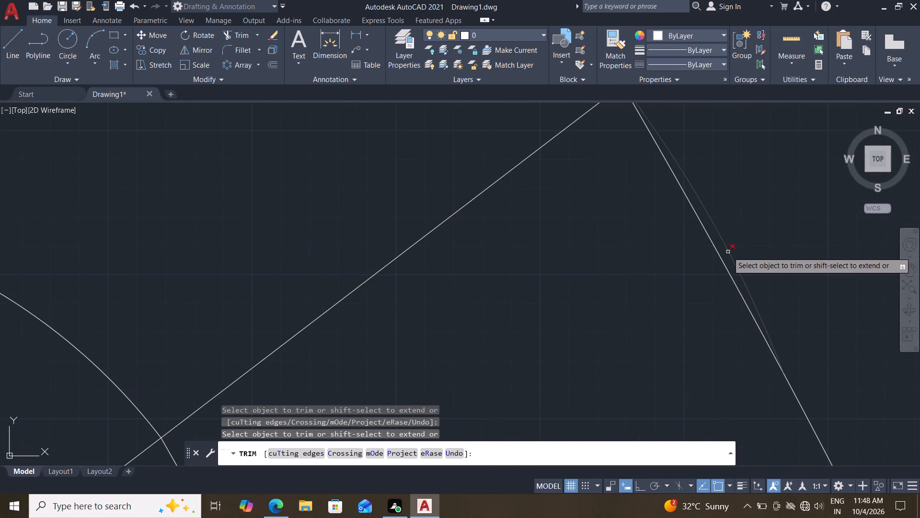
pyautogui.click(728, 252)
pyautogui.scroll(-6, 675, 338)
pyautogui.scroll(1, 741, 354)
pyautogui.moveTo(741, 355); pyautogui.dragTo(743, 341, button='middle')
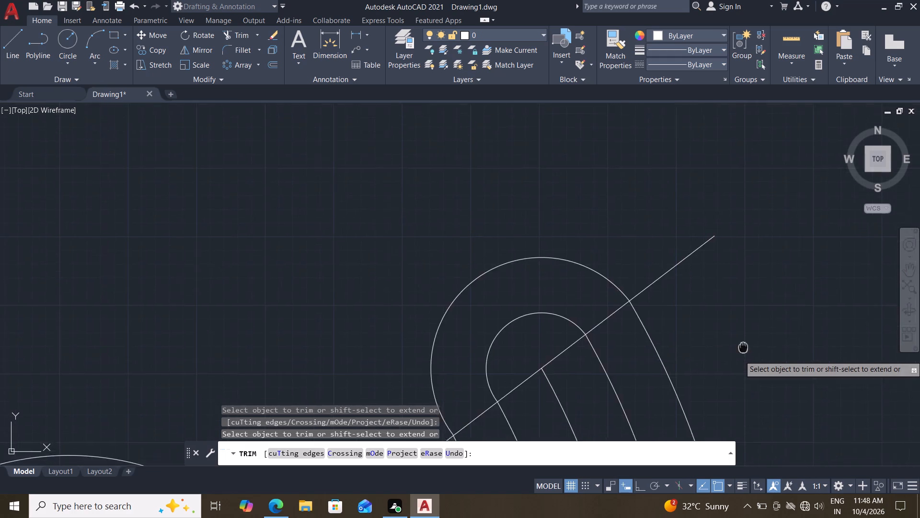
pyautogui.moveTo(743, 341); pyautogui.dragTo(727, 224, button='middle')
pyautogui.scroll(-2, 727, 224)
pyautogui.moveTo(738, 304); pyautogui.dragTo(735, 230, button='middle')
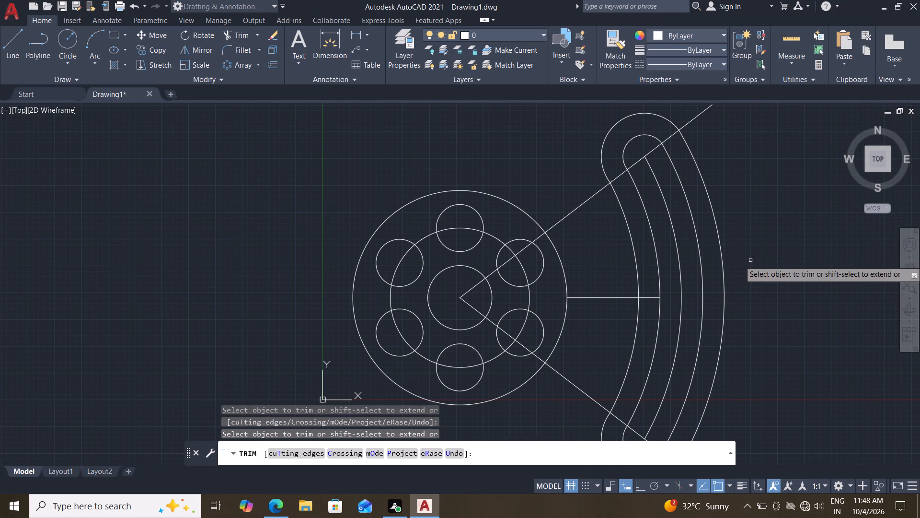
pyautogui.press('Escape')
pyautogui.press('Escape')
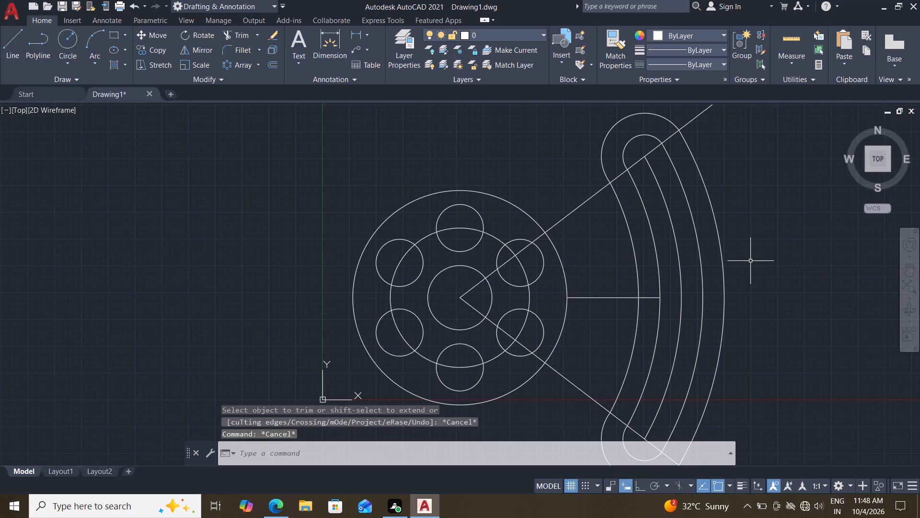
# Load the ACAD_ISO02W100 ISO dash linetype into the drawing.
pyautogui.moveTo(778, 319); pyautogui.dragTo(794, 263, button='middle')
pyautogui.scroll(-1, 771, 284)
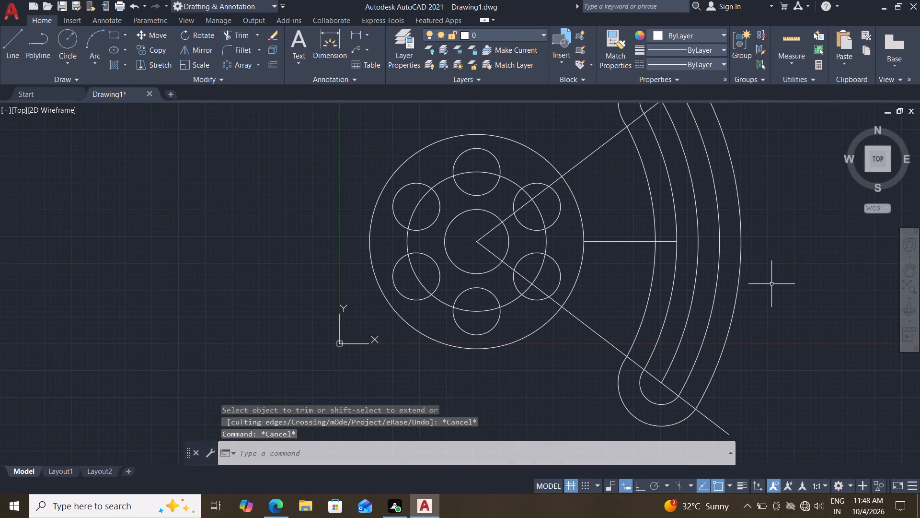
pyautogui.moveTo(758, 292); pyautogui.dragTo(759, 315, button='middle')
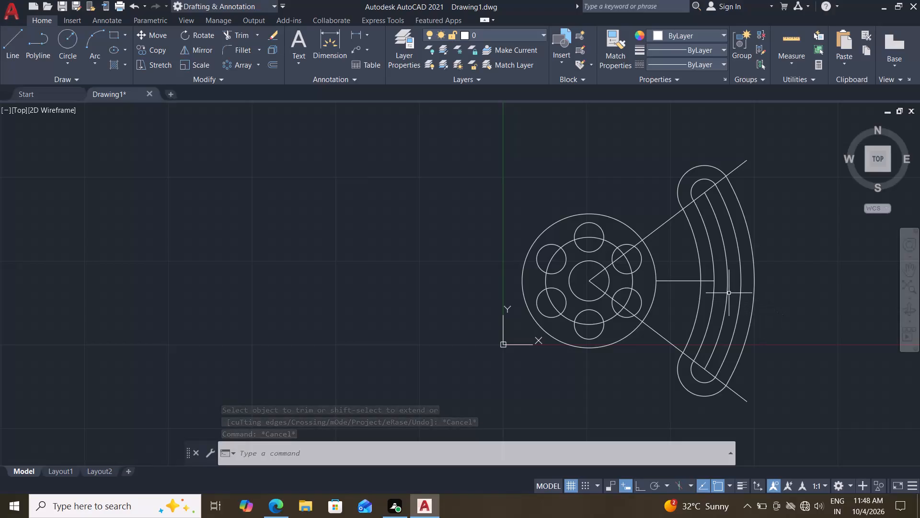
pyautogui.click(728, 291)
pyautogui.click(679, 62)
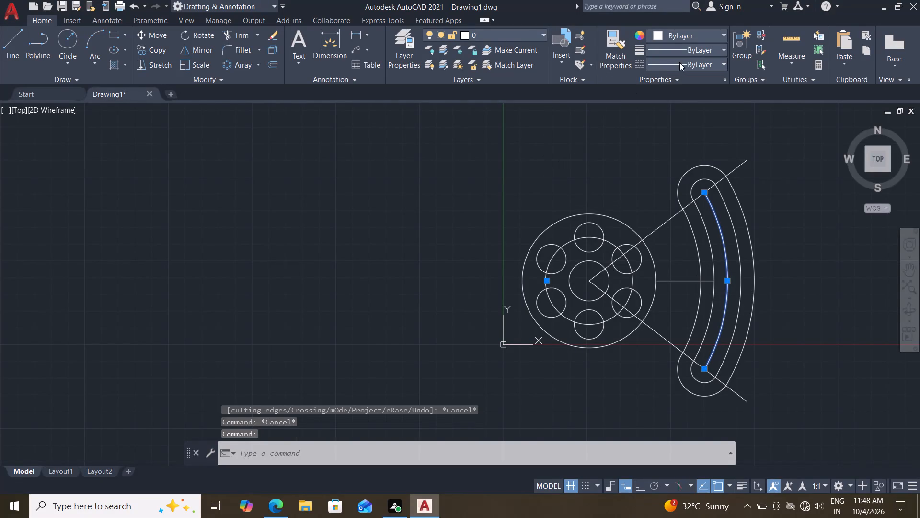
pyautogui.click(673, 126)
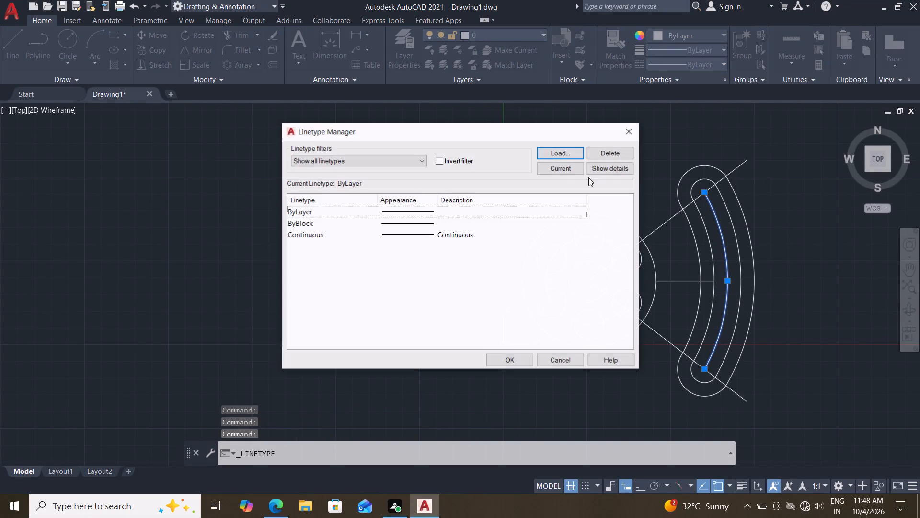
pyautogui.click(570, 152)
pyautogui.click(474, 230)
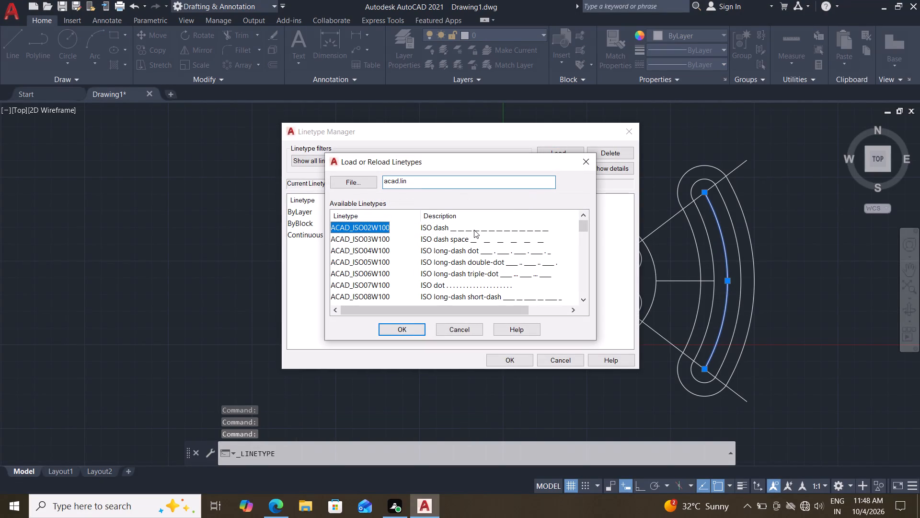
pyautogui.click(415, 327)
pyautogui.click(503, 363)
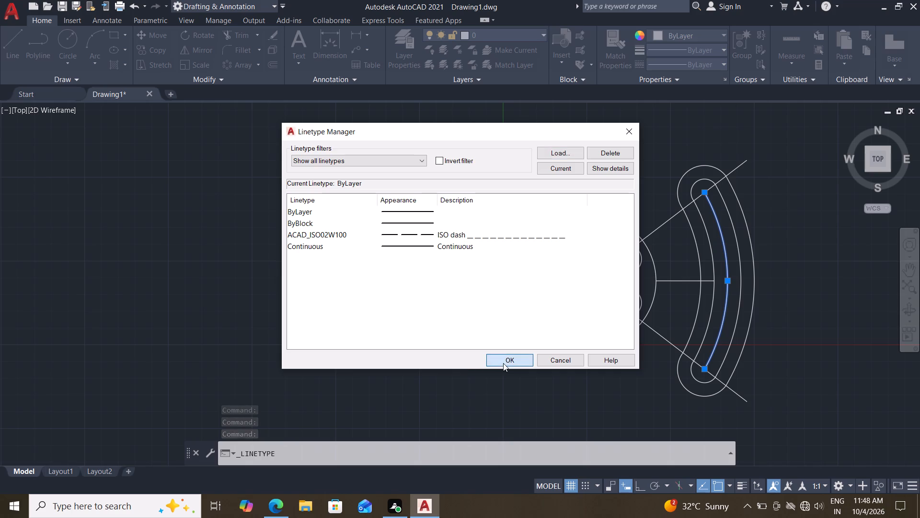
# Apply the ACAD_ISO02W100 linetype to the slot's middle arc and clear the selection.
pyautogui.click(724, 306)
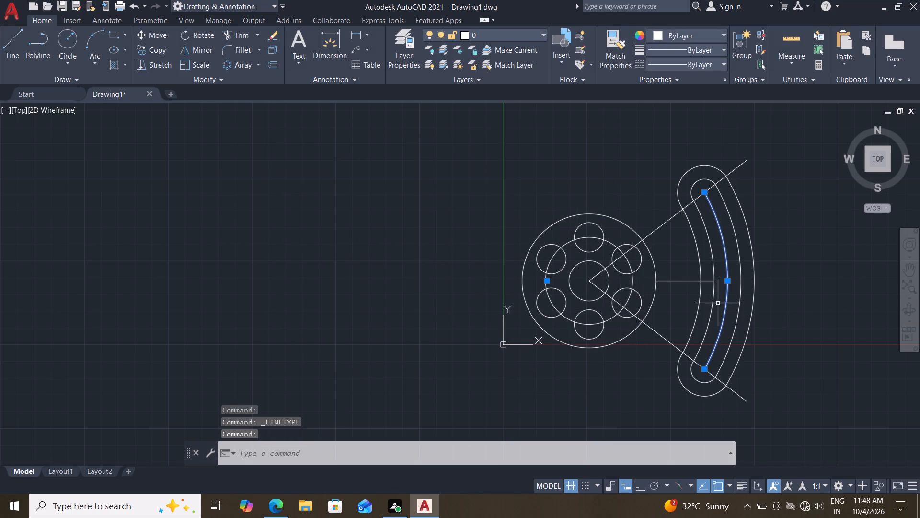
pyautogui.click(692, 67)
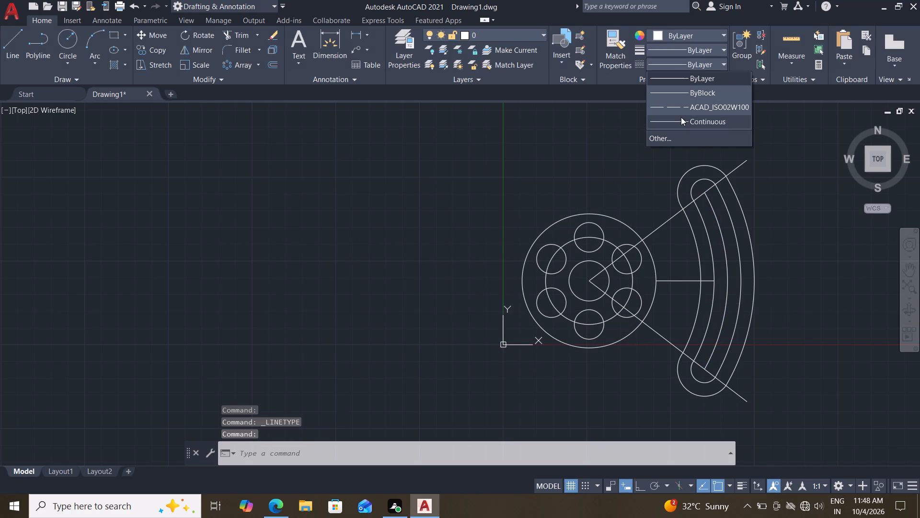
pyautogui.click(685, 108)
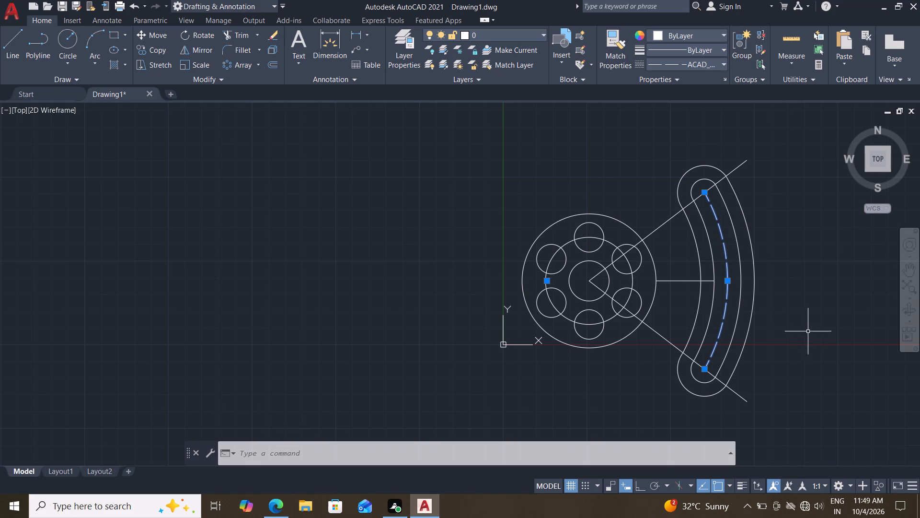
pyautogui.press('Escape')
pyautogui.press('Escape')
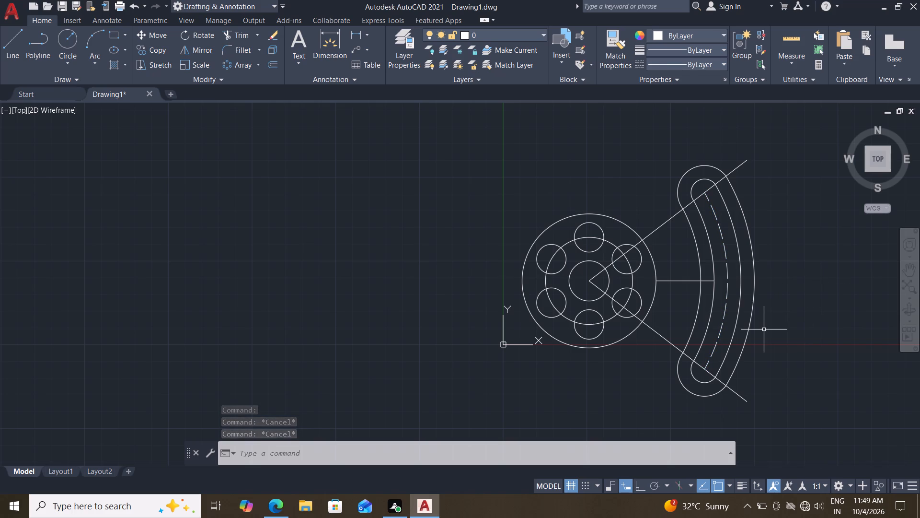
# Offset the horizontal line between the hub and the slot by 20 mm, once above and once below.
pyautogui.press('o')
pyautogui.press('Return')
pyautogui.write('20')
pyautogui.press('Return')
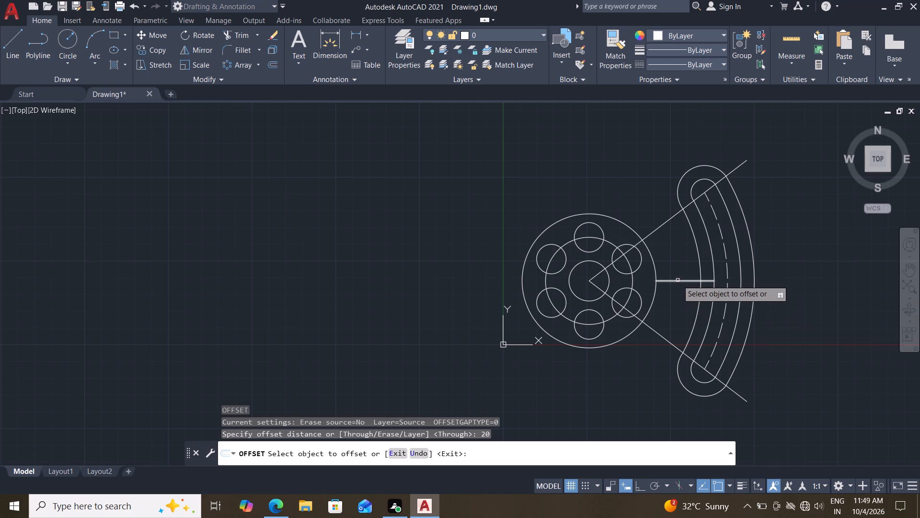
pyautogui.moveTo(678, 280); pyautogui.dragTo(681, 266)
pyautogui.click(685, 241)
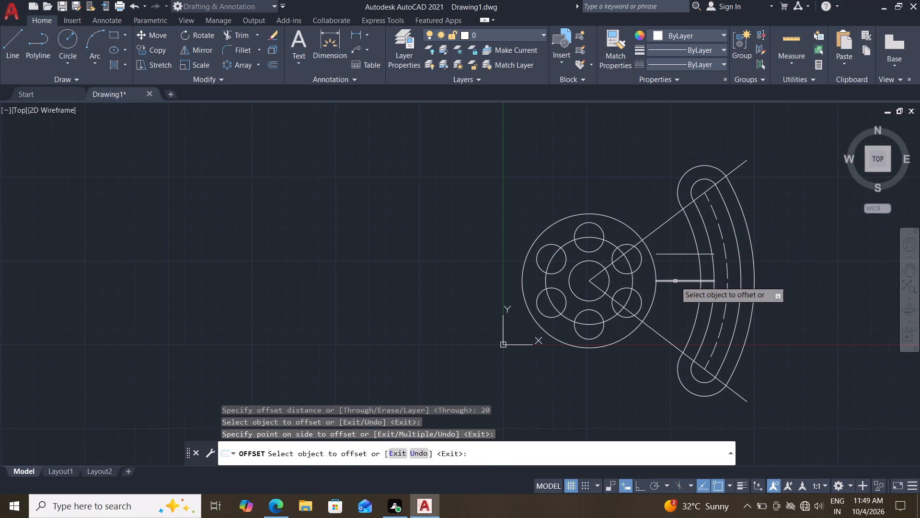
pyautogui.click(675, 281)
pyautogui.click(671, 336)
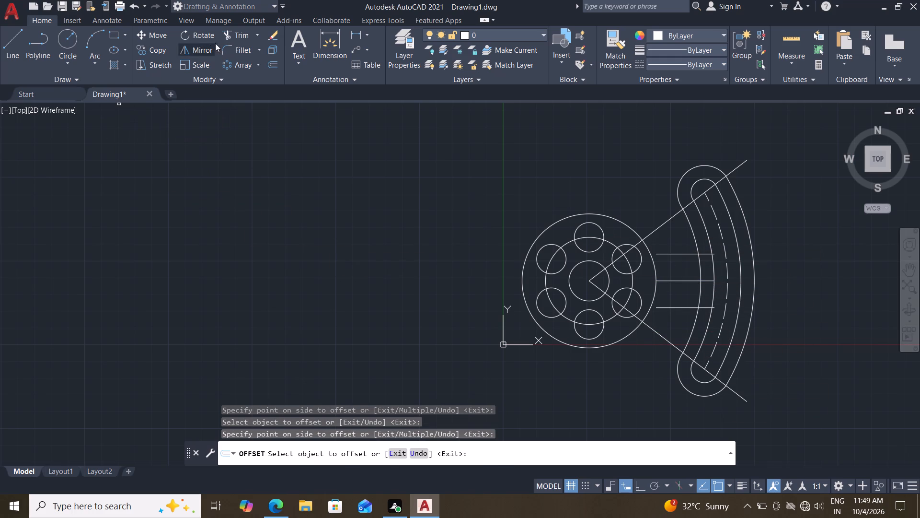
# Trim the three horizontal lines where they pass between the two innermost slot arcs.
pyautogui.click(250, 35)
pyautogui.scroll(2, 684, 320)
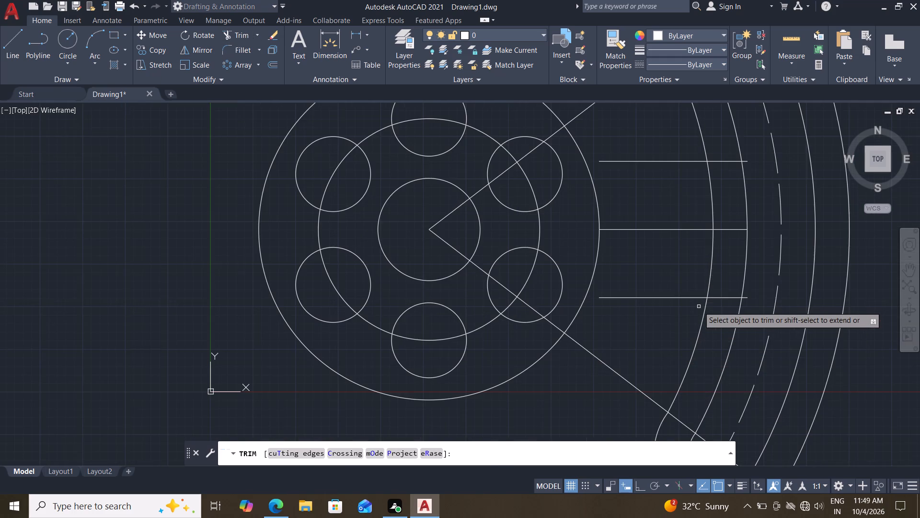
pyautogui.scroll(1, 700, 303)
pyautogui.scroll(-1, 700, 303)
pyautogui.moveTo(716, 300); pyautogui.dragTo(727, 156)
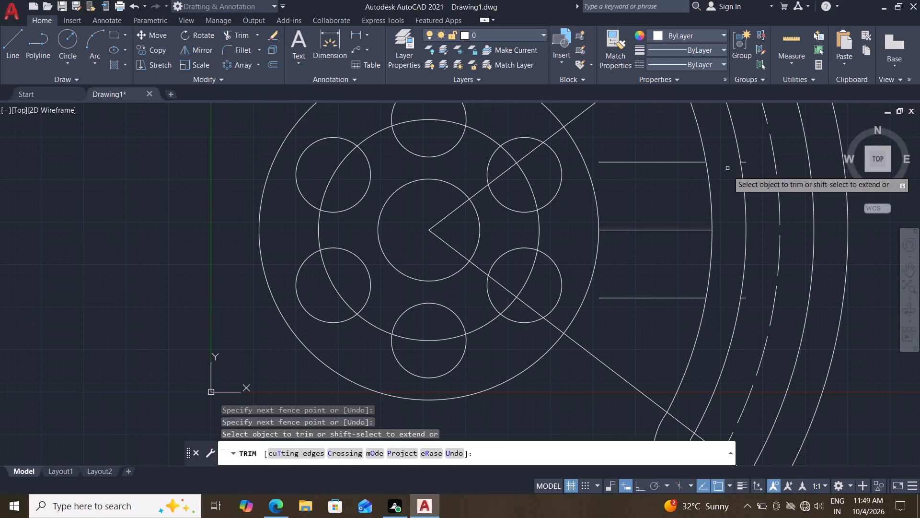
# Remove the short leftover stubs of the lower and upper horizontal lines beyond the slot's inner arc.
pyautogui.scroll(2, 728, 293)
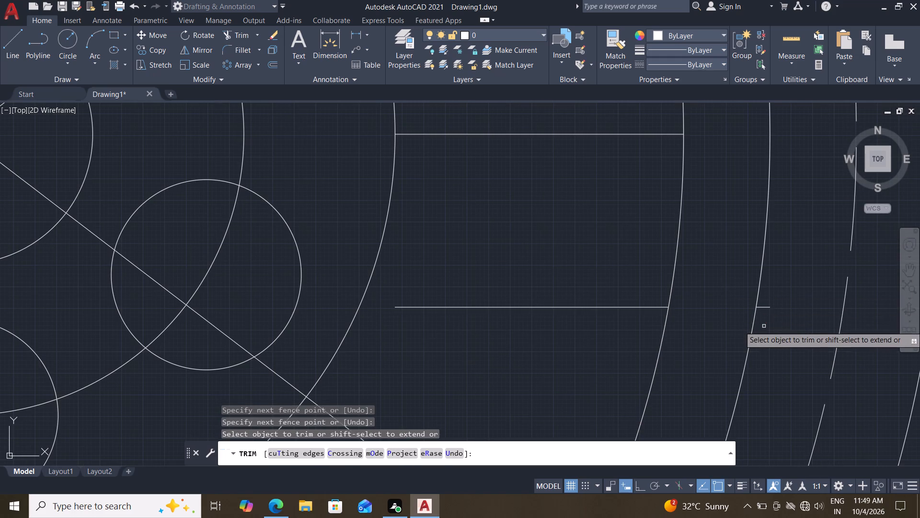
pyautogui.click(769, 308)
pyautogui.scroll(-2, 776, 283)
pyautogui.scroll(1, 776, 281)
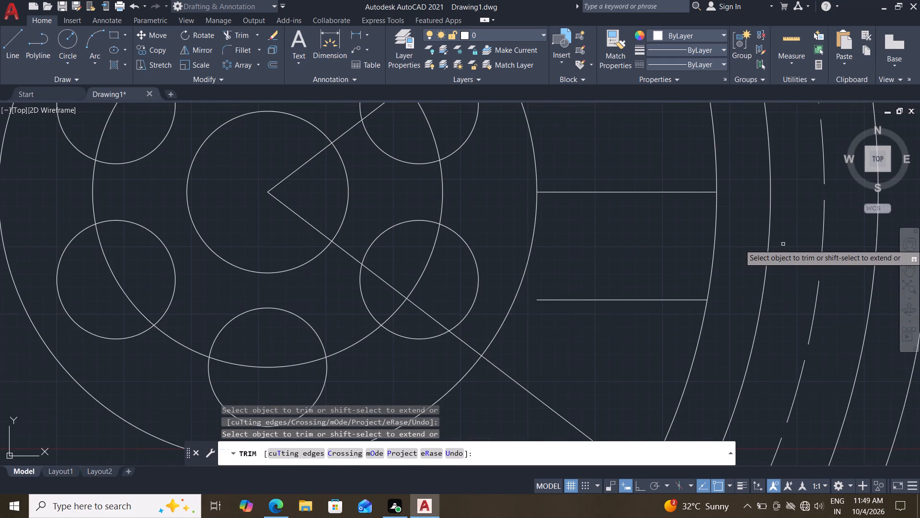
pyautogui.scroll(-1, 783, 243)
pyautogui.moveTo(784, 235); pyautogui.dragTo(764, 324, button='middle')
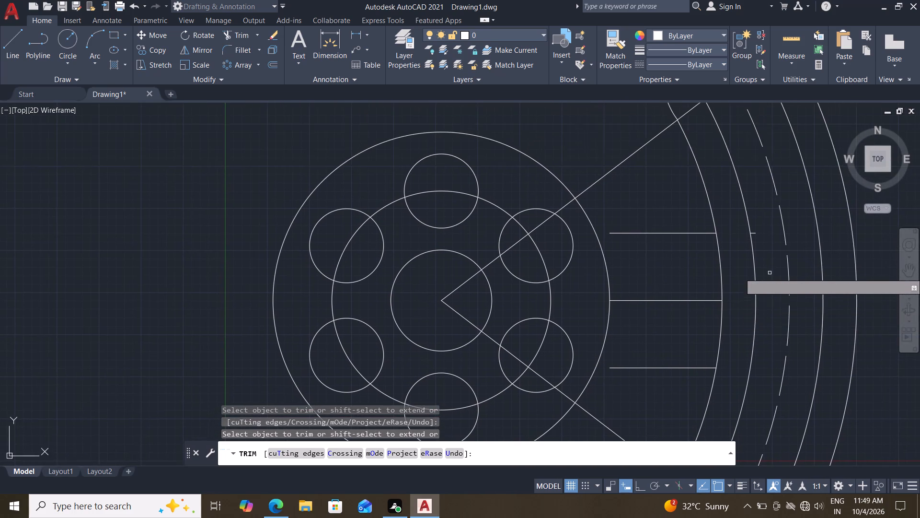
pyautogui.scroll(1, 770, 273)
pyautogui.scroll(-1, 770, 273)
pyautogui.scroll(2, 759, 234)
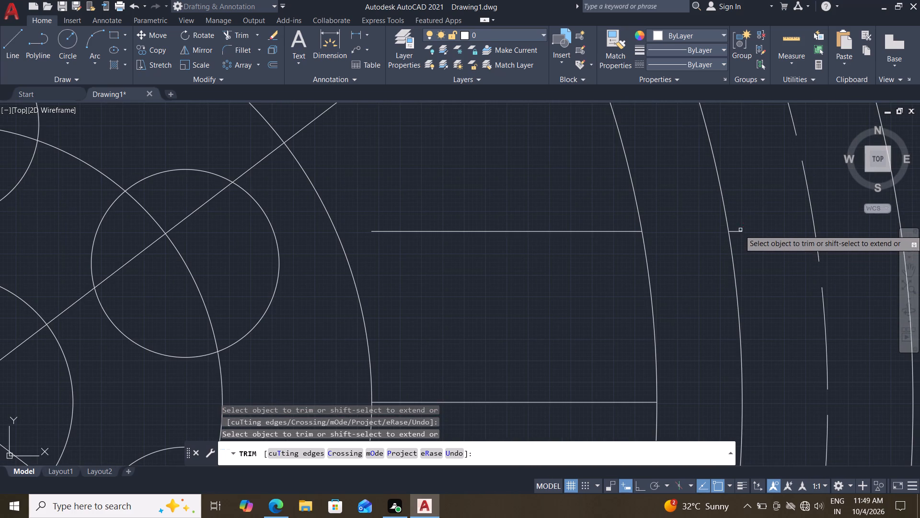
pyautogui.click(740, 230)
# Remove the central horizontal line between the hub and the slot outline, and finish trimming.
pyautogui.scroll(-2, 744, 238)
pyautogui.scroll(1, 744, 238)
pyautogui.scroll(-3, 744, 238)
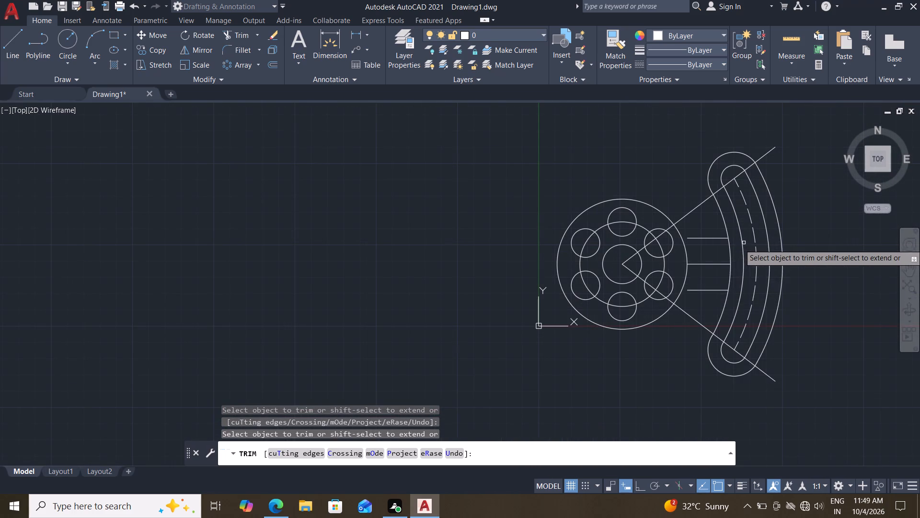
pyautogui.moveTo(715, 269); pyautogui.dragTo(713, 258)
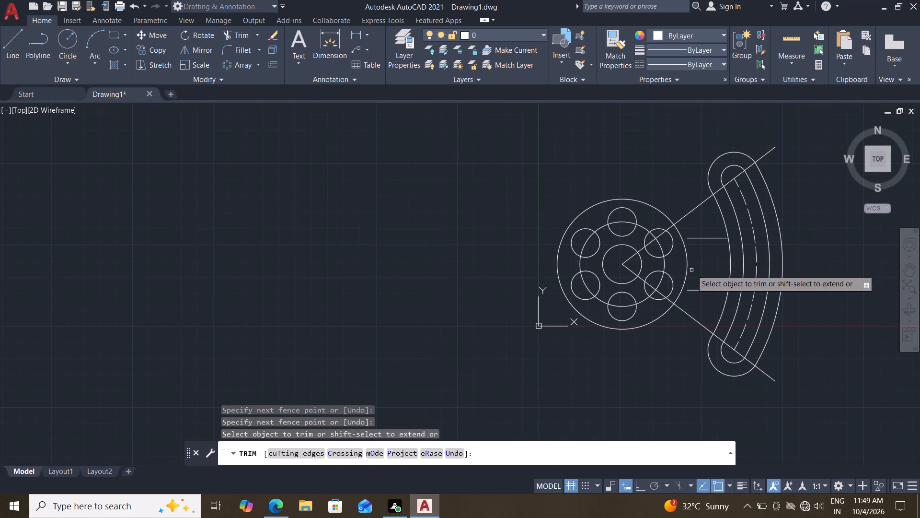
pyautogui.scroll(1, 701, 257)
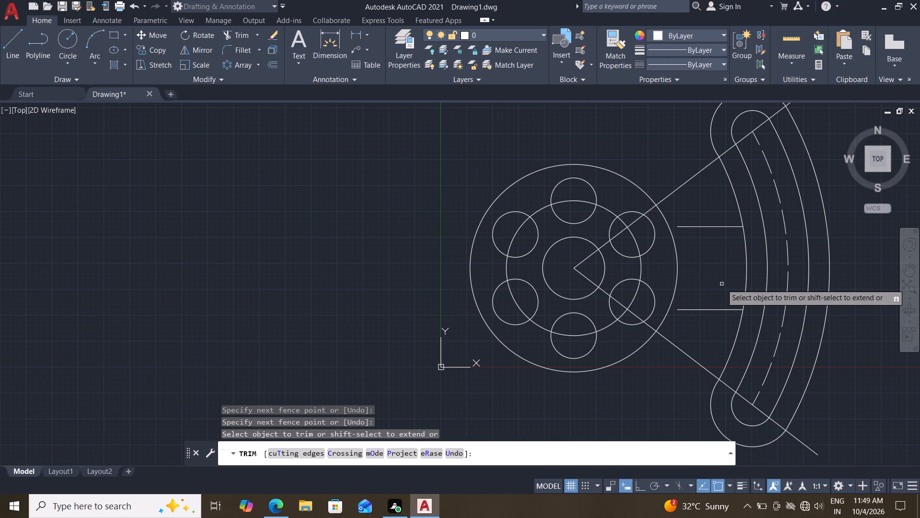
pyautogui.press('Escape')
pyautogui.press('Escape')
# Extend the upper and lower horizontal lines to meet the hub's outer circle.
pyautogui.write('ex')
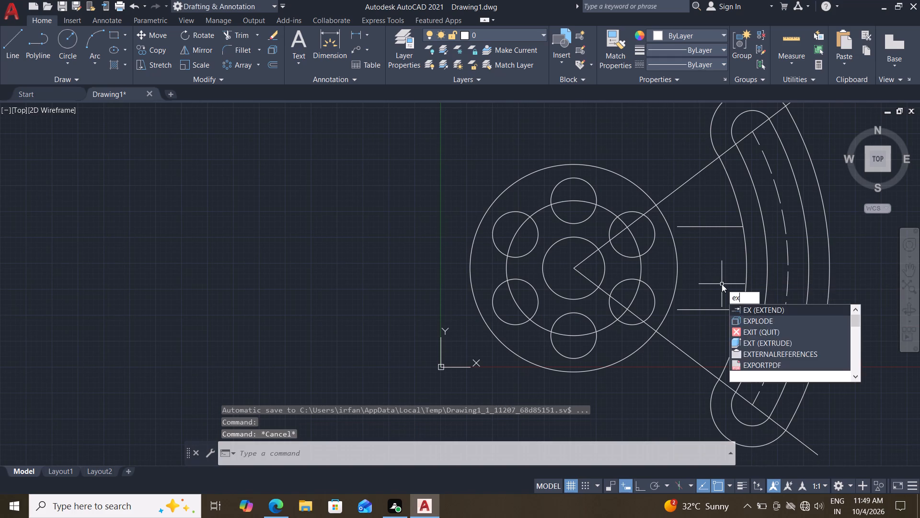
pyautogui.press('Return')
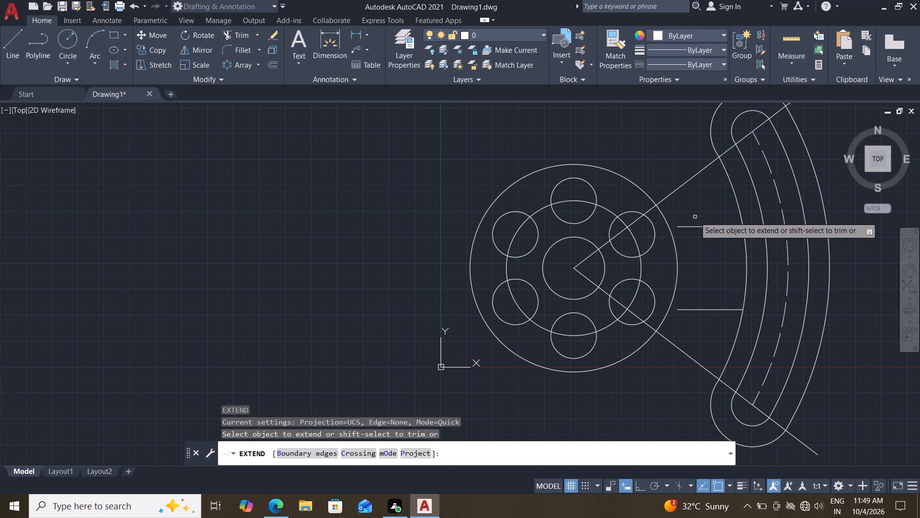
pyautogui.moveTo(695, 217); pyautogui.dragTo(698, 269)
pyautogui.moveTo(696, 288); pyautogui.dragTo(688, 337)
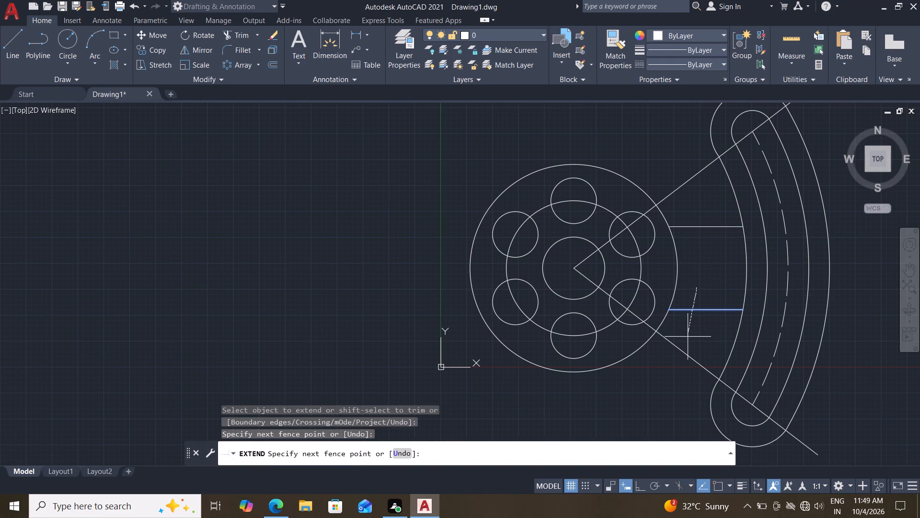
pyautogui.moveTo(688, 337); pyautogui.dragTo(688, 336)
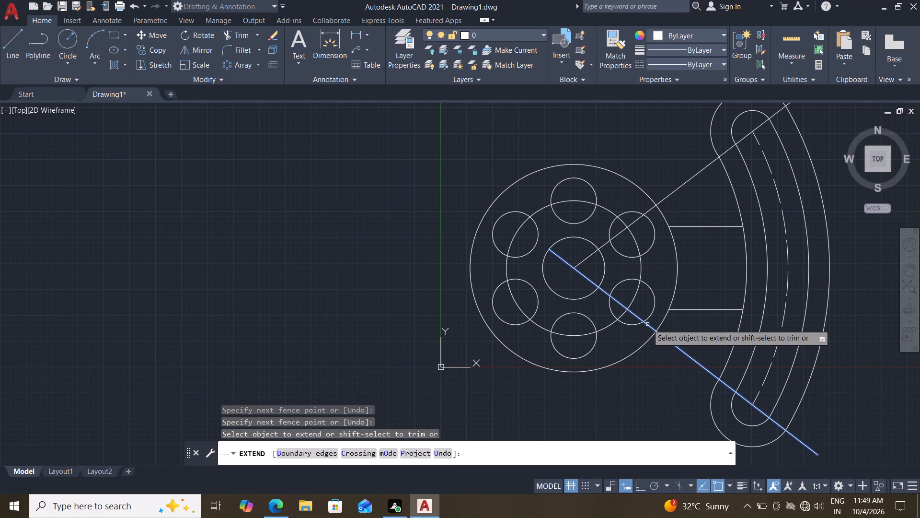
# Draw a Tan, Tan, Radius circle of radius 5 mm touching the hub's outer circle and the lower horizontal line.
pyautogui.click(75, 69)
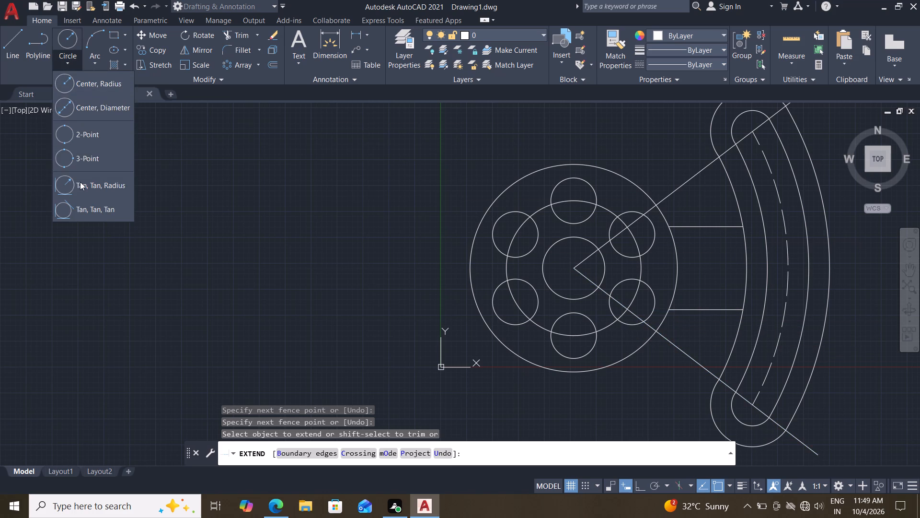
pyautogui.click(80, 182)
pyautogui.scroll(2, 690, 333)
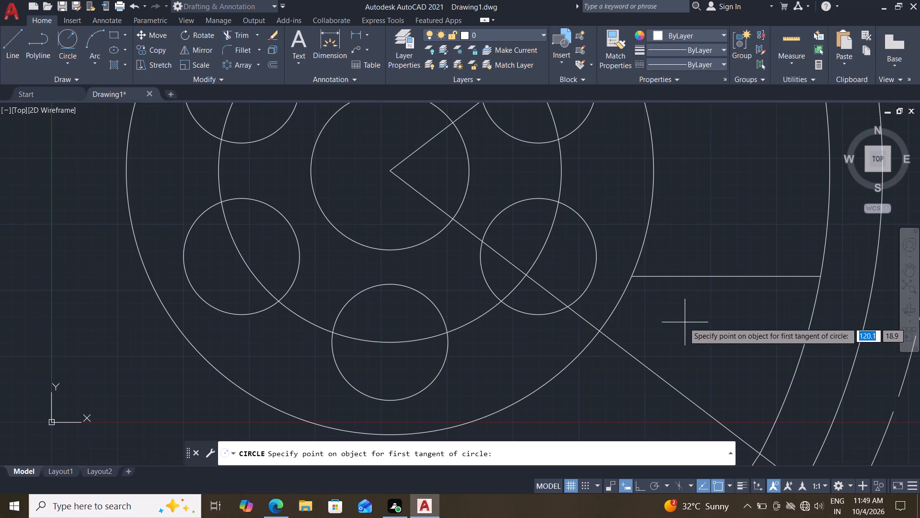
pyautogui.click(624, 306)
pyautogui.click(649, 279)
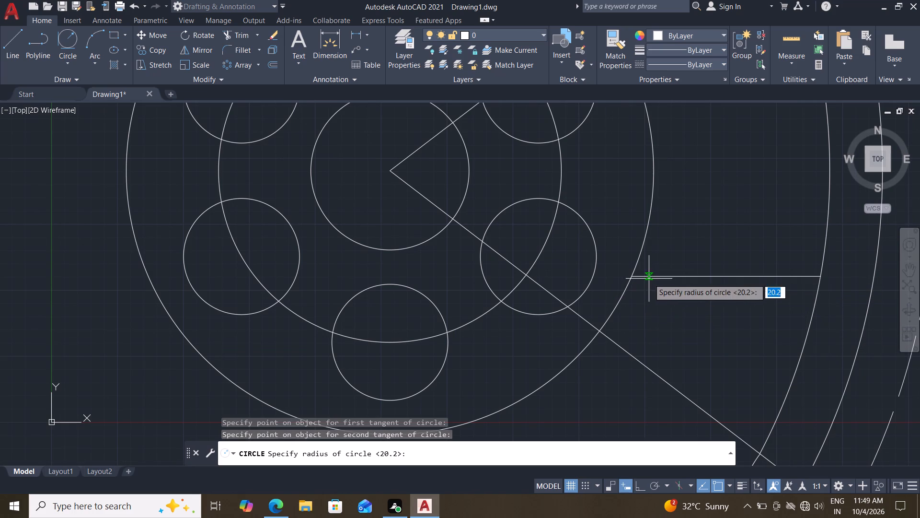
pyautogui.press('5')
pyautogui.press('Return')
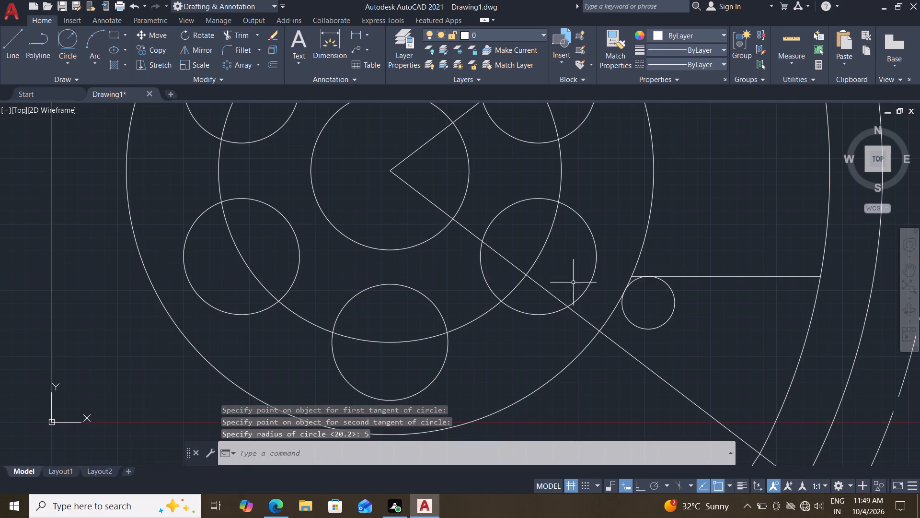
# Trim the tangent circle to a fillet arc and cut the lower line's end between that arc and the hub.
pyautogui.click(221, 30)
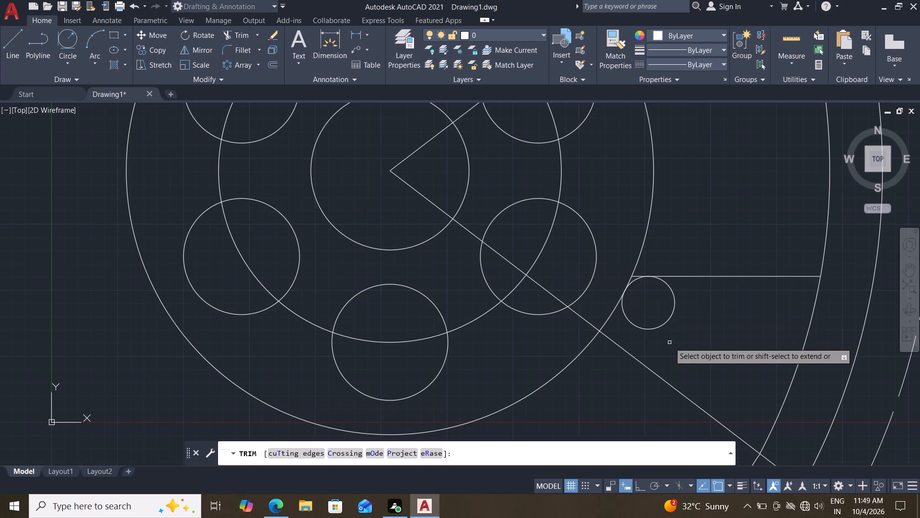
pyautogui.moveTo(669, 342); pyautogui.dragTo(662, 314)
pyautogui.scroll(-1, 660, 299)
pyautogui.scroll(4, 660, 299)
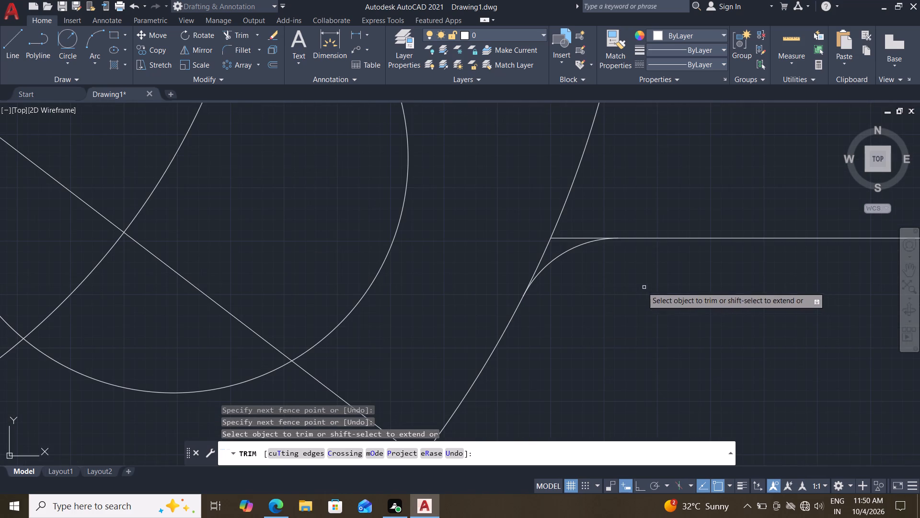
pyautogui.click(575, 238)
pyautogui.scroll(-3, 685, 328)
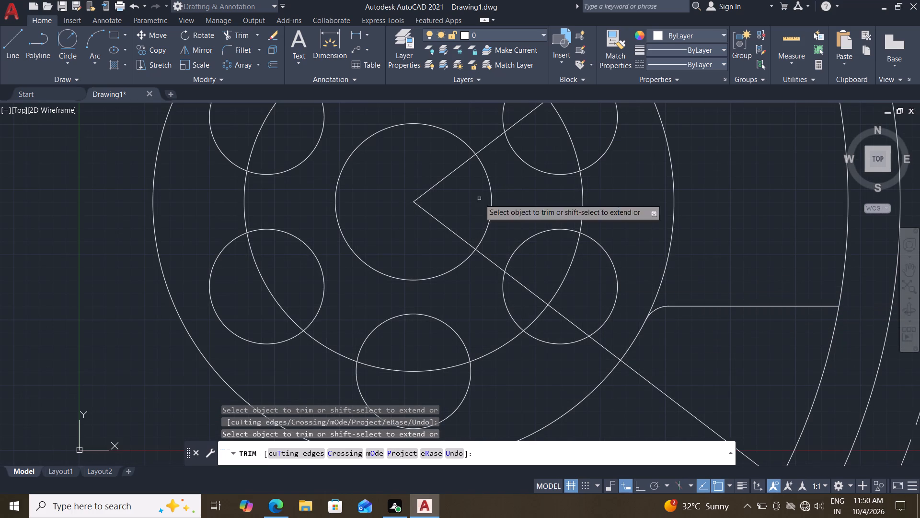
# Draw a Tan, Tan, Radius circle of radius 5 mm touching the slot outline's inner arc and the lower horizontal line.
pyautogui.click(75, 38)
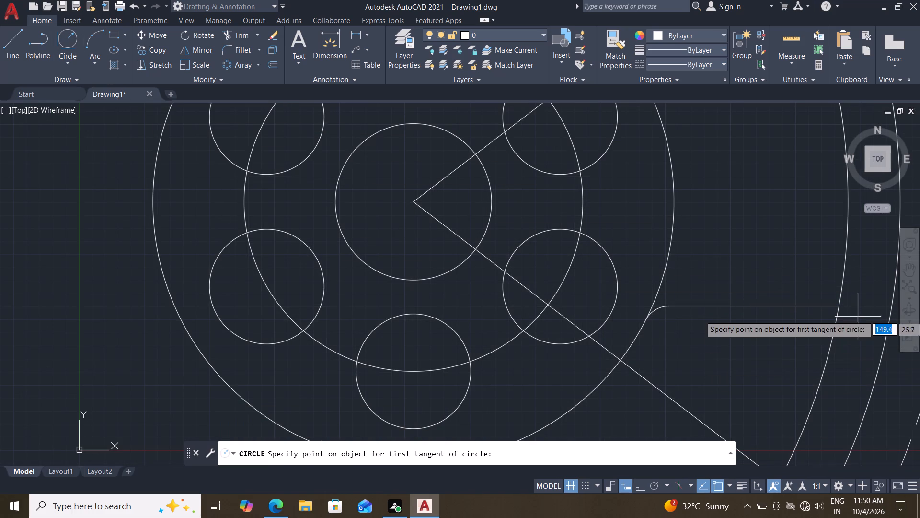
pyautogui.click(831, 332)
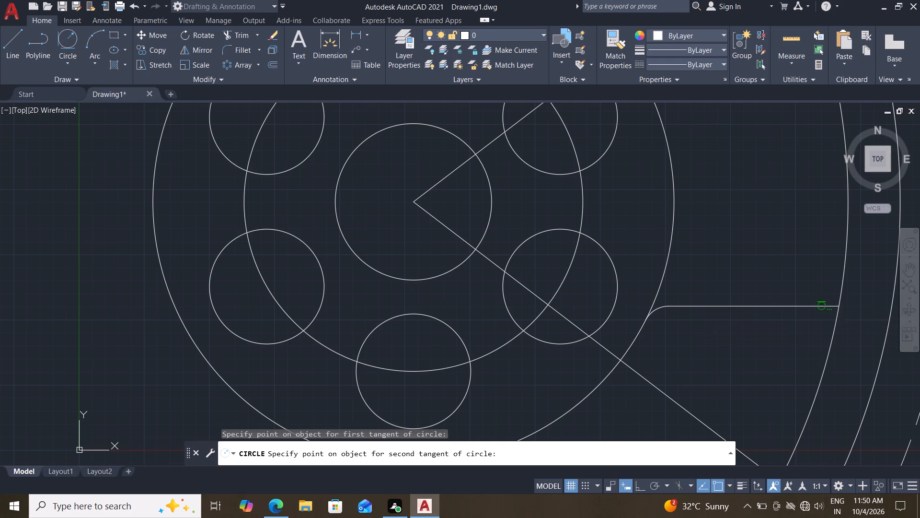
pyautogui.click(821, 306)
pyautogui.press('Return')
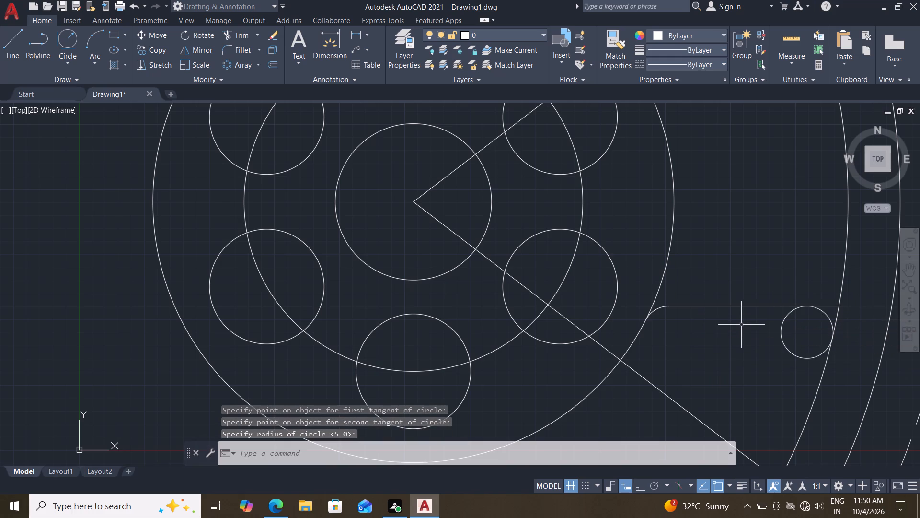
# Trim that circle to a fillet arc and cut the lower line's end between the fillet and the slot outline.
pyautogui.click(231, 34)
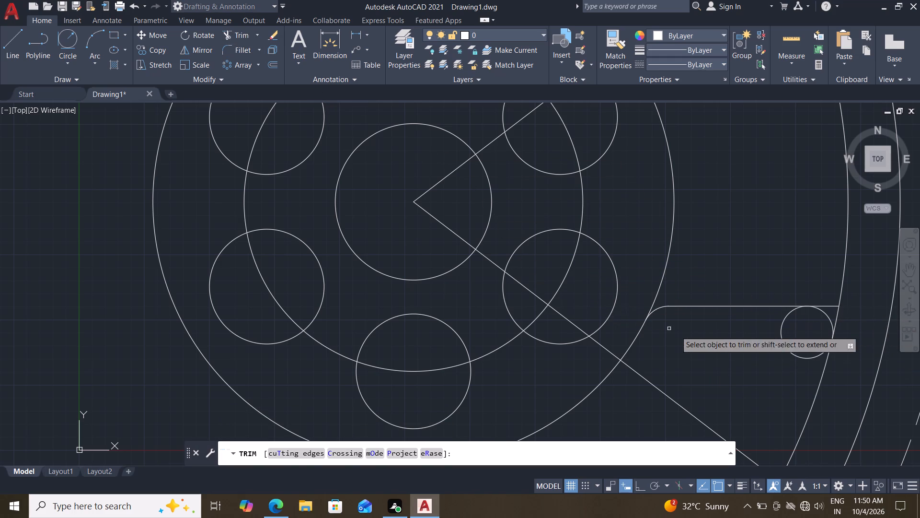
pyautogui.moveTo(750, 339); pyautogui.dragTo(793, 334)
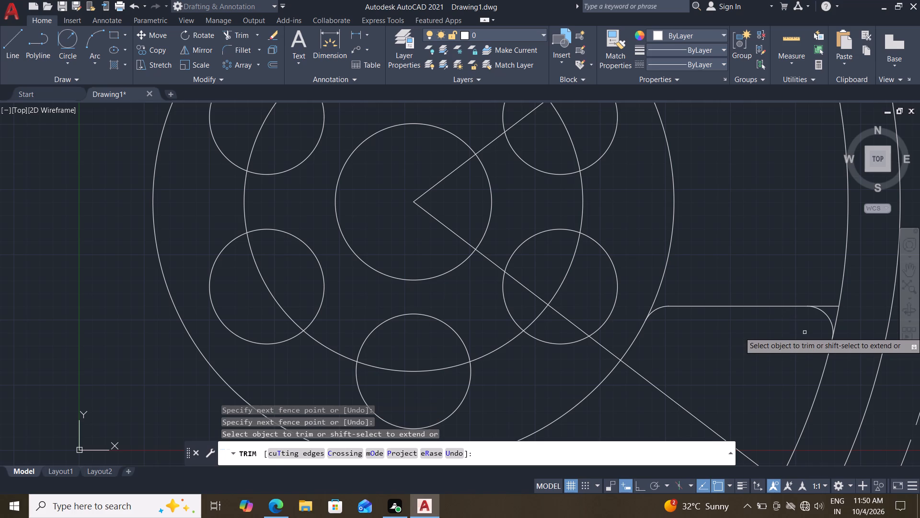
pyautogui.scroll(2, 825, 325)
pyautogui.click(839, 279)
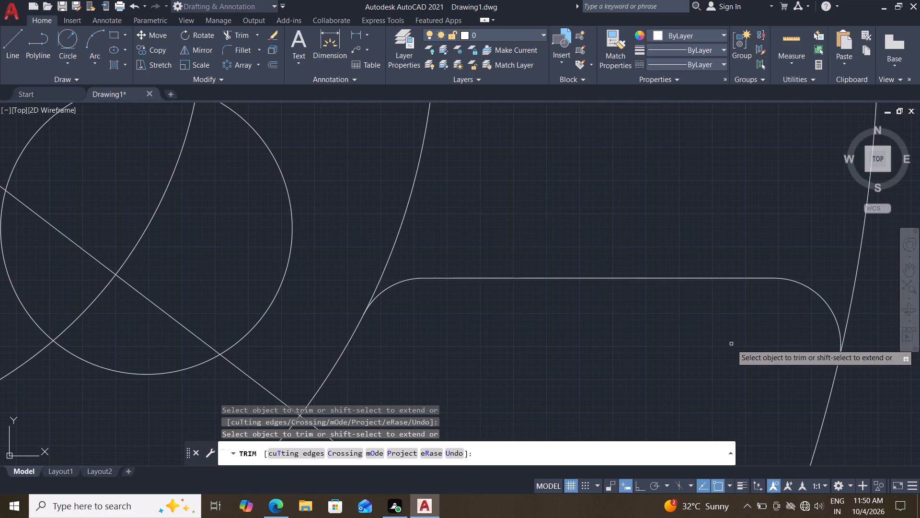
pyautogui.scroll(-3, 731, 344)
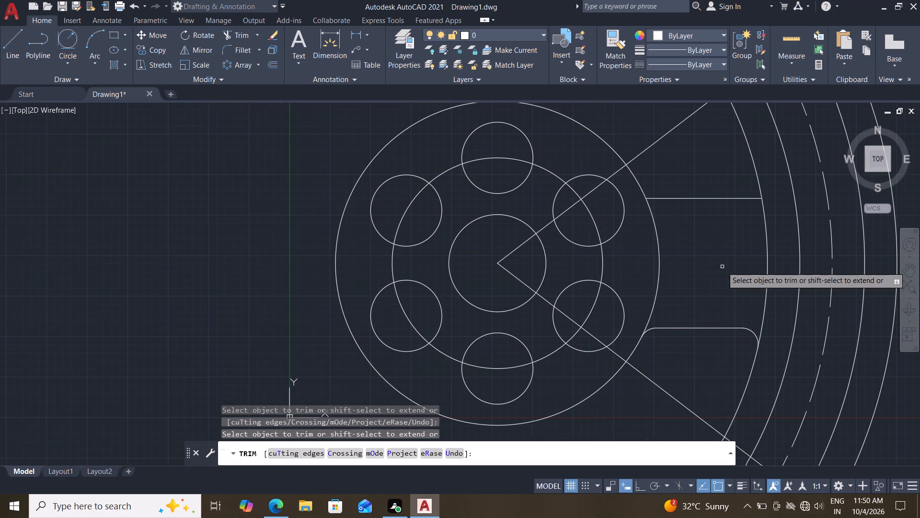
pyautogui.moveTo(722, 267); pyautogui.dragTo(727, 306, button='middle')
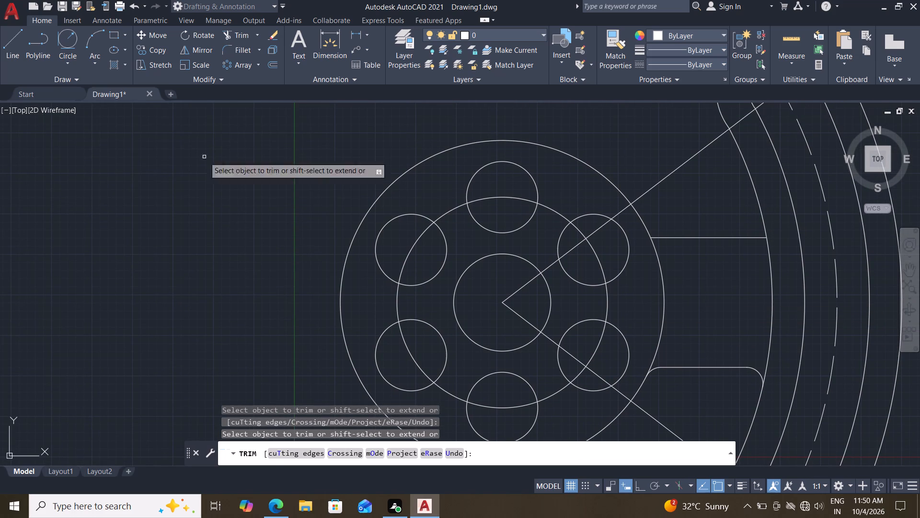
# Draw a Tan, Tan, Radius circle of radius 5 mm touching the hub's outer circle and the upper horizontal line.
pyautogui.click(66, 39)
pyautogui.scroll(2, 713, 282)
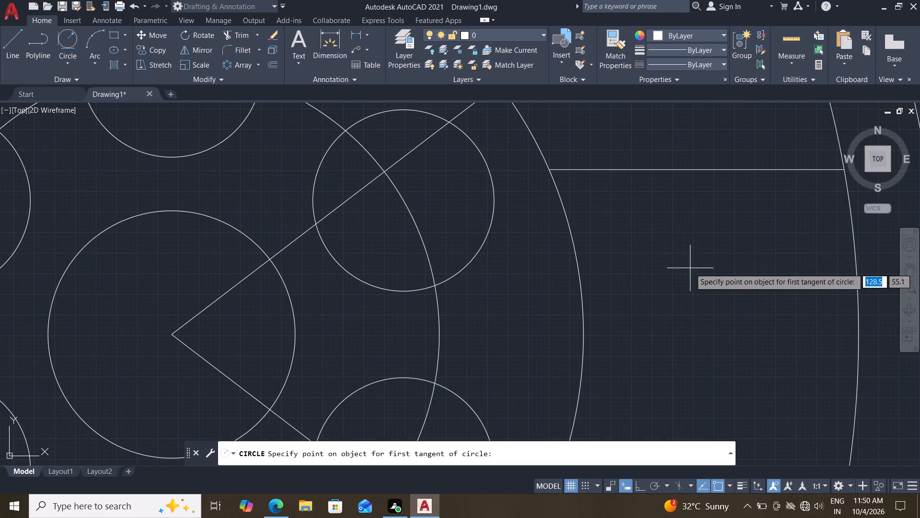
pyautogui.moveTo(647, 247); pyautogui.dragTo(627, 376, button='middle')
pyautogui.click(516, 274)
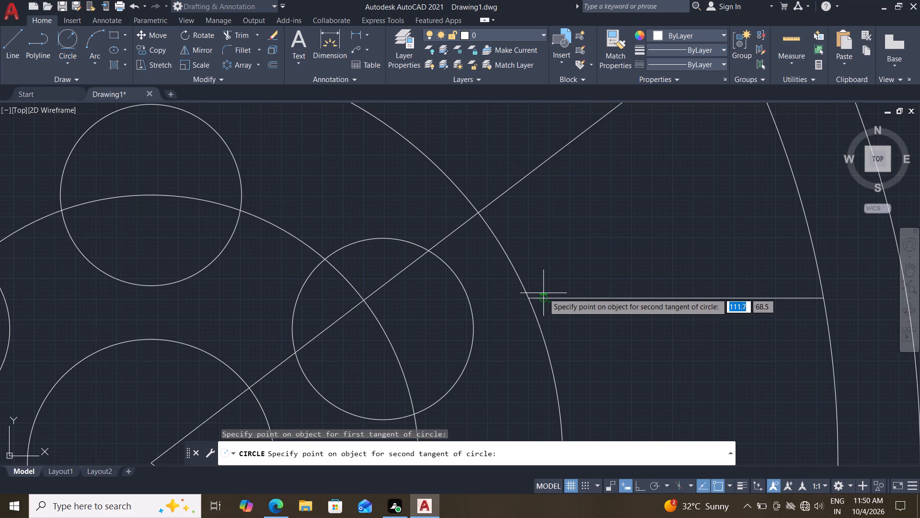
pyautogui.click(544, 295)
pyautogui.press('Return')
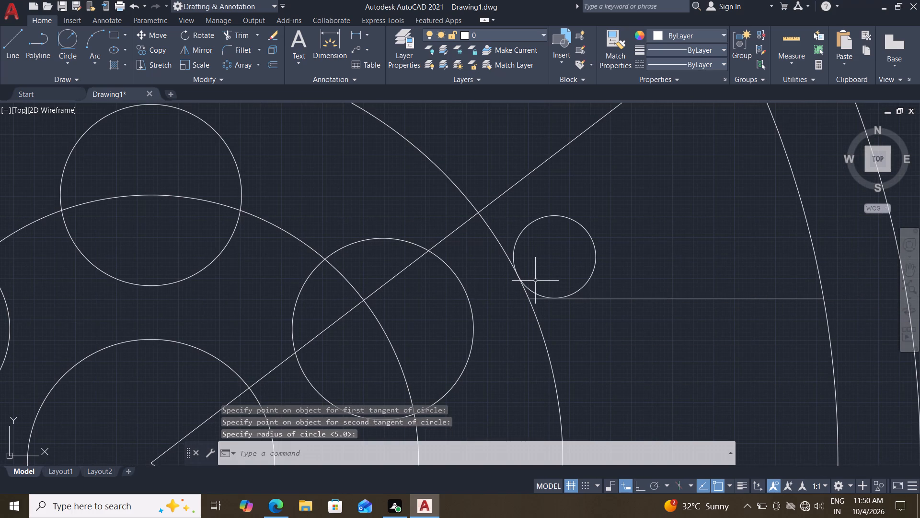
# Trim that circle to a fillet arc and cut the upper line's end between the fillet and the hub.
pyautogui.click(240, 33)
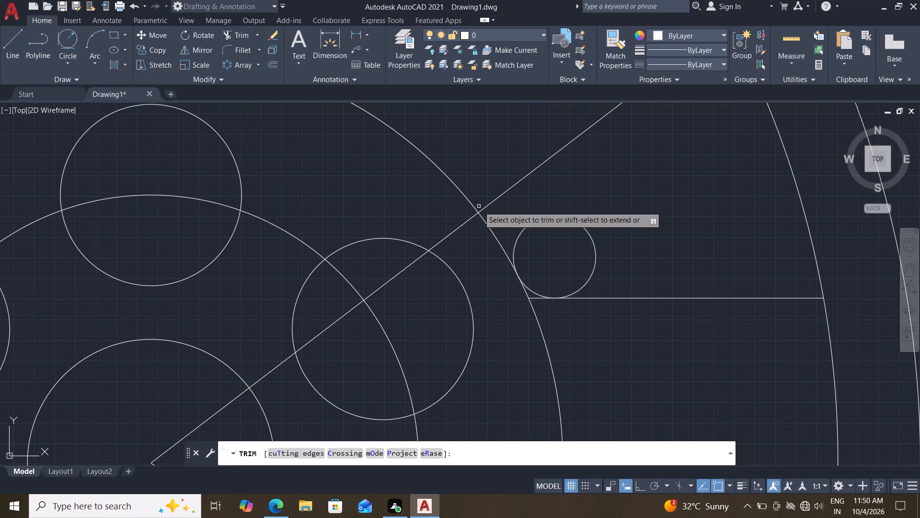
pyautogui.scroll(2, 570, 253)
pyautogui.moveTo(570, 253); pyautogui.dragTo(624, 192)
pyautogui.click(471, 366)
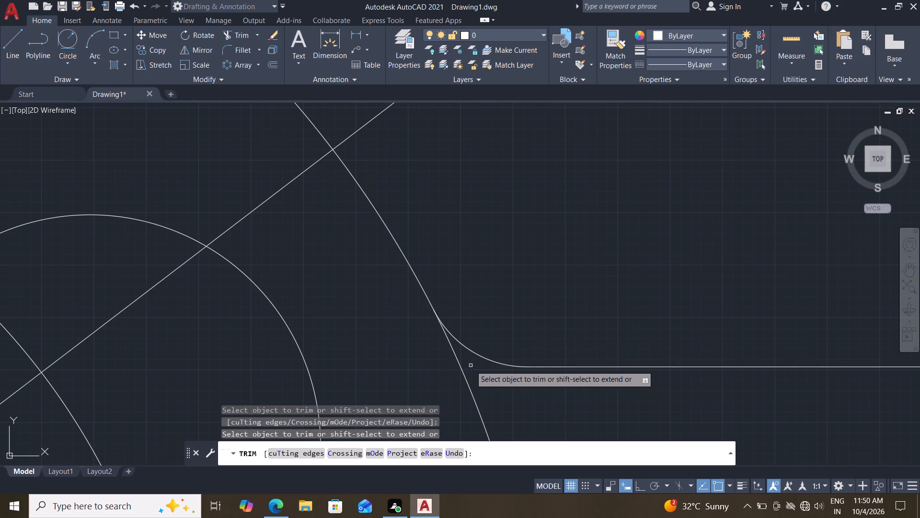
pyautogui.scroll(-2, 636, 421)
pyautogui.moveTo(682, 419); pyautogui.dragTo(645, 374, button='middle')
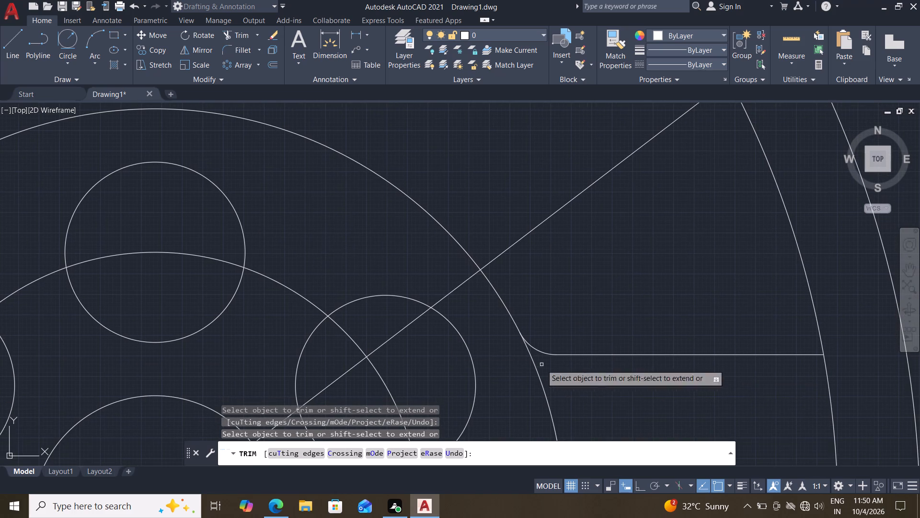
# Draw a Tan, Tan, Radius circle of radius 5 mm touching the upper horizontal line and the slot outline's inner arc.
pyautogui.click(72, 33)
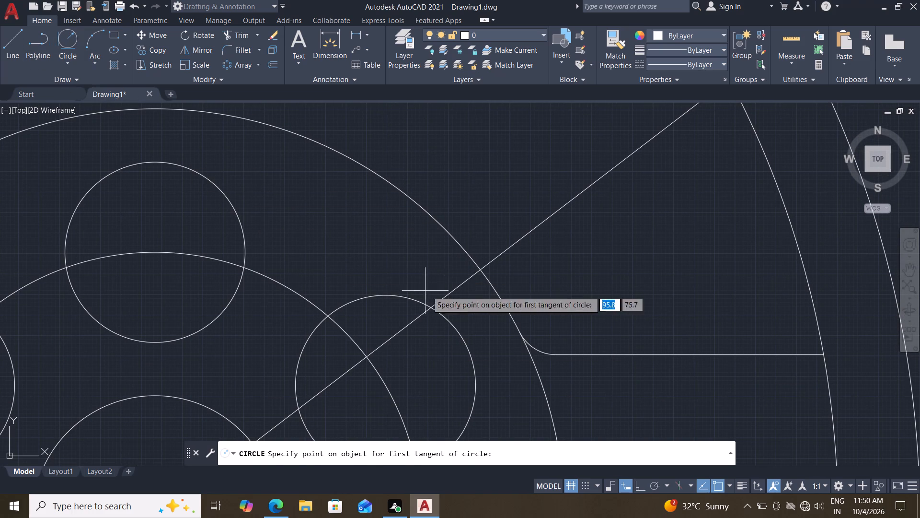
pyautogui.click(793, 352)
pyautogui.click(814, 327)
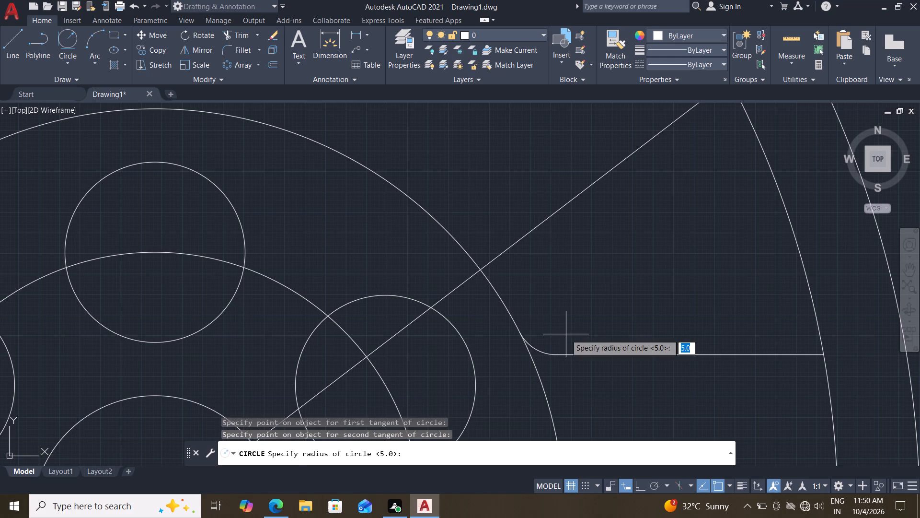
pyautogui.press('Return')
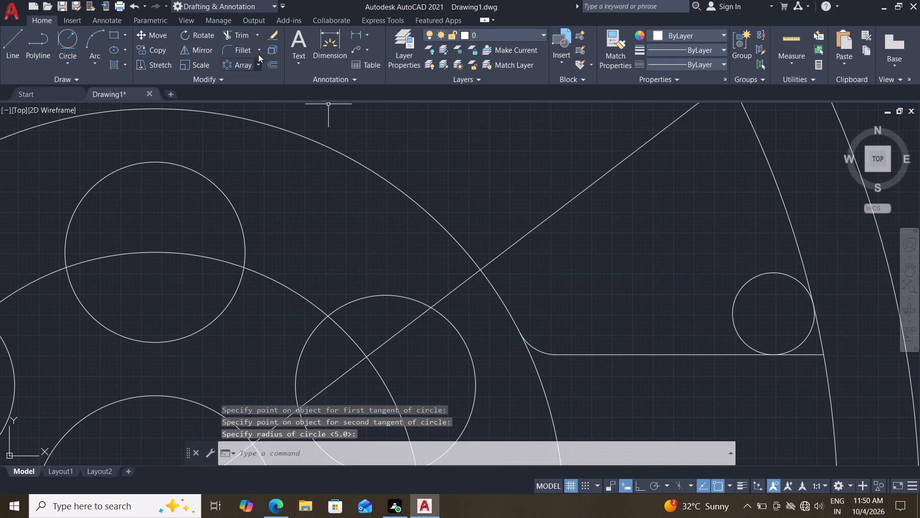
# Trim the circle at the upper line's slot end to a fillet arc.
pyautogui.click(250, 35)
pyautogui.moveTo(771, 312); pyautogui.dragTo(740, 294)
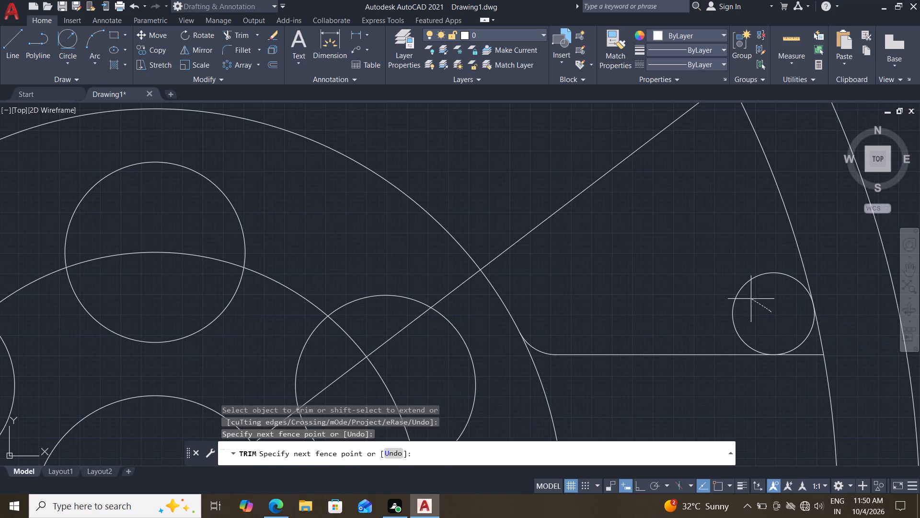
pyautogui.moveTo(740, 294); pyautogui.dragTo(691, 282)
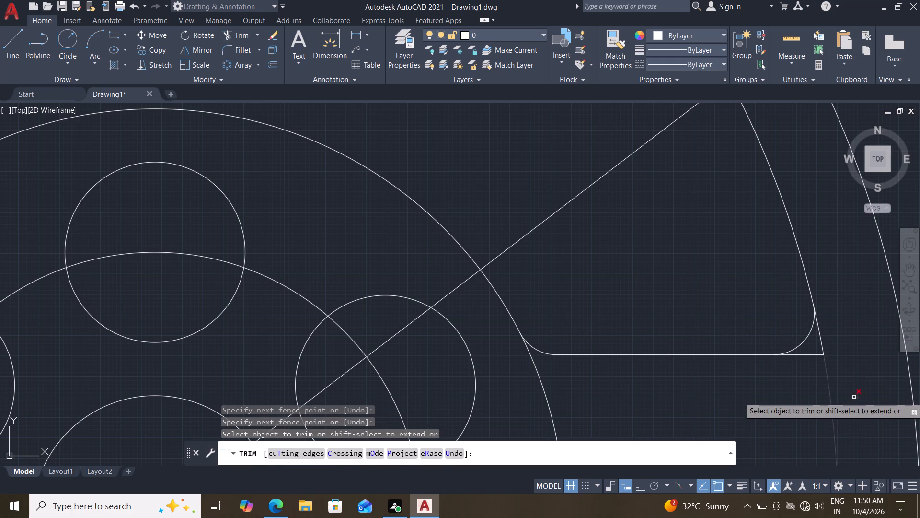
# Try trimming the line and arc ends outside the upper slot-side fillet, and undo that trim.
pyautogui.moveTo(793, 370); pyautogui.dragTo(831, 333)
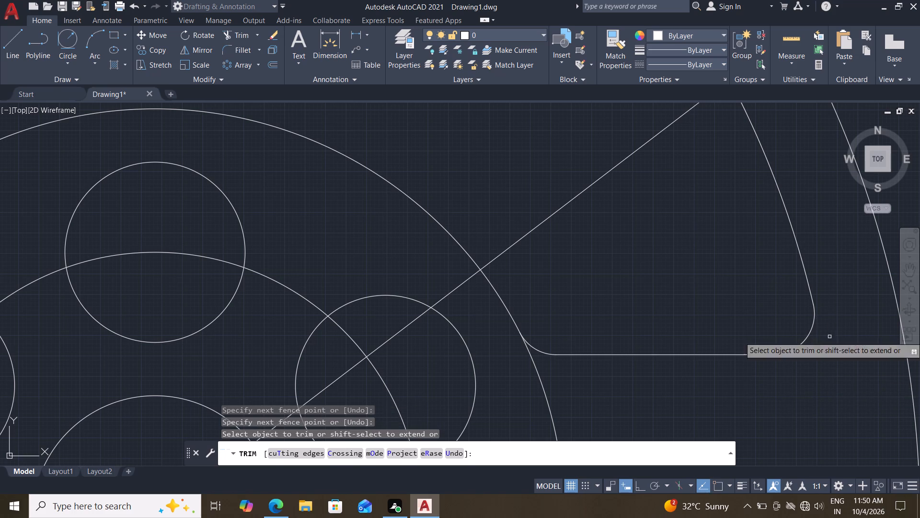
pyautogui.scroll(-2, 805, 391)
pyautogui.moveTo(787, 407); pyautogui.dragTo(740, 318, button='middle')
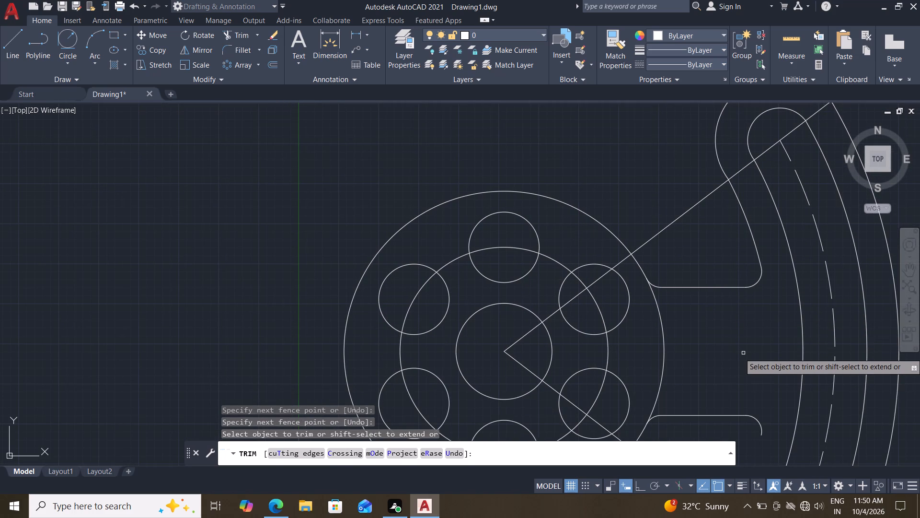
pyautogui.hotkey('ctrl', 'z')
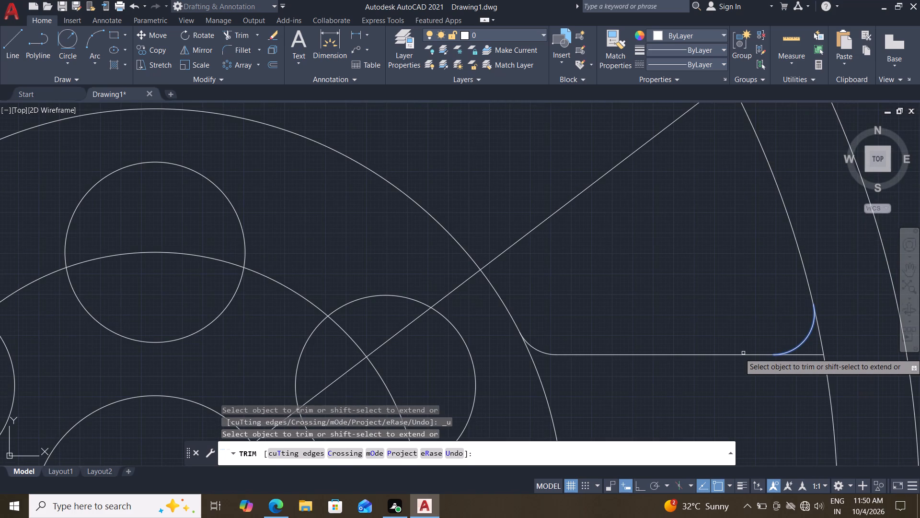
# Trim away the slot outline's inner arc between the two horizontal lines and the leftover corner outside the upper fillet.
pyautogui.scroll(1, 745, 362)
pyautogui.scroll(-5, 745, 362)
pyautogui.moveTo(757, 399); pyautogui.dragTo(731, 325, button='middle')
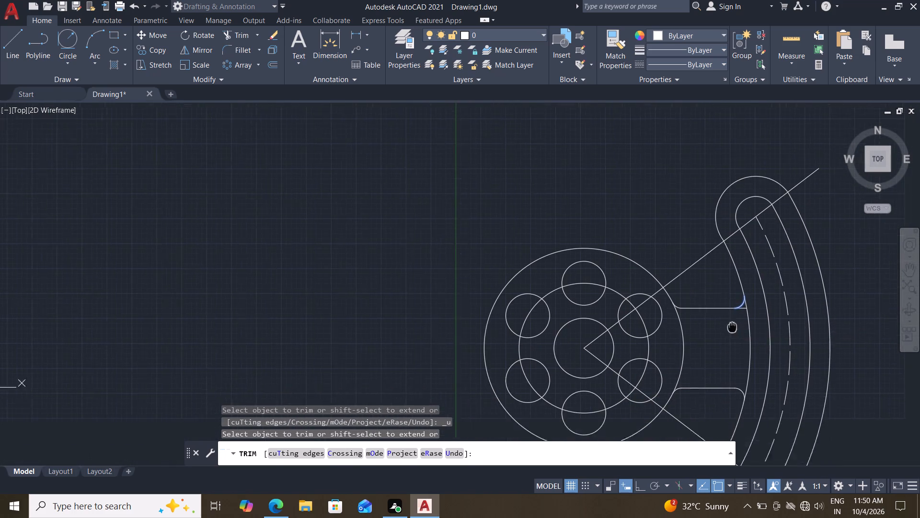
pyautogui.moveTo(731, 325); pyautogui.dragTo(723, 302, button='middle')
pyautogui.moveTo(729, 321); pyautogui.dragTo(746, 321)
pyautogui.scroll(1, 725, 300)
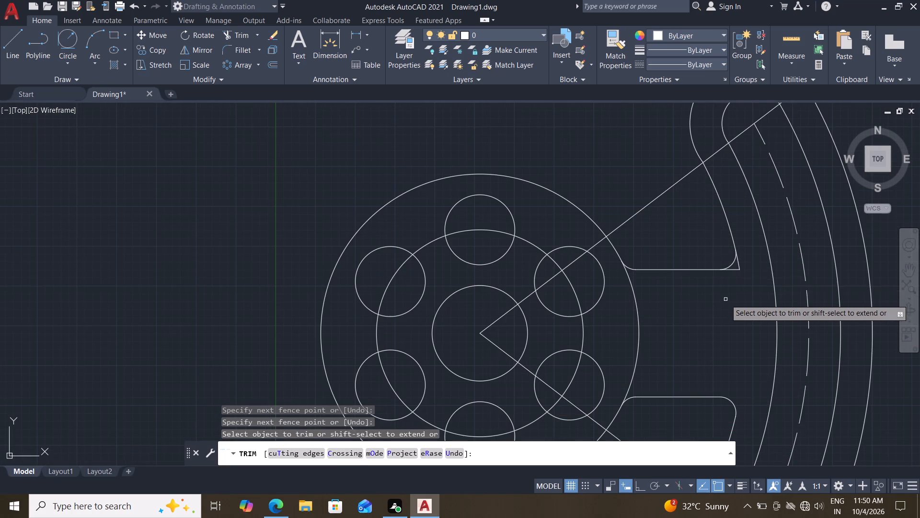
pyautogui.moveTo(727, 279); pyautogui.dragTo(744, 259)
pyautogui.scroll(-1, 740, 302)
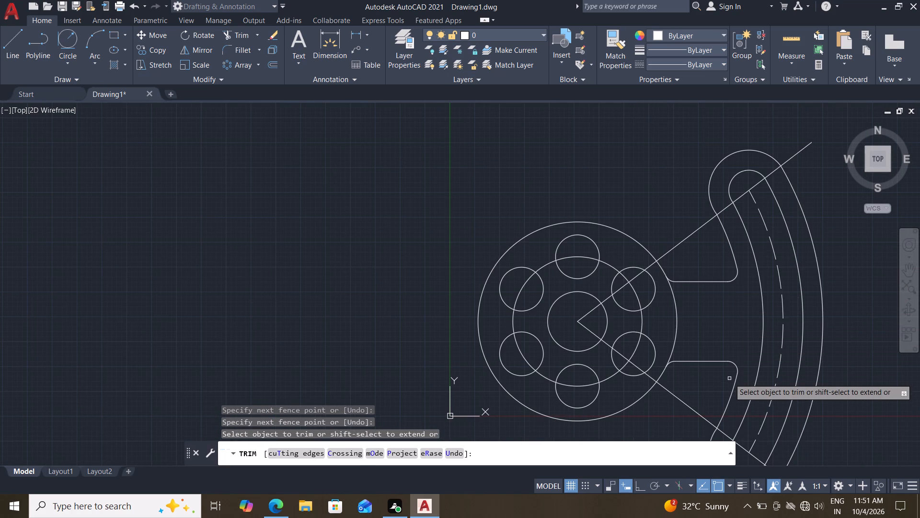
# Trim the hub's hole-centre circle from the lower-left hole through the bottom and lower-right holes to the upper-right hole.
pyautogui.moveTo(650, 430); pyautogui.dragTo(633, 342, button='middle')
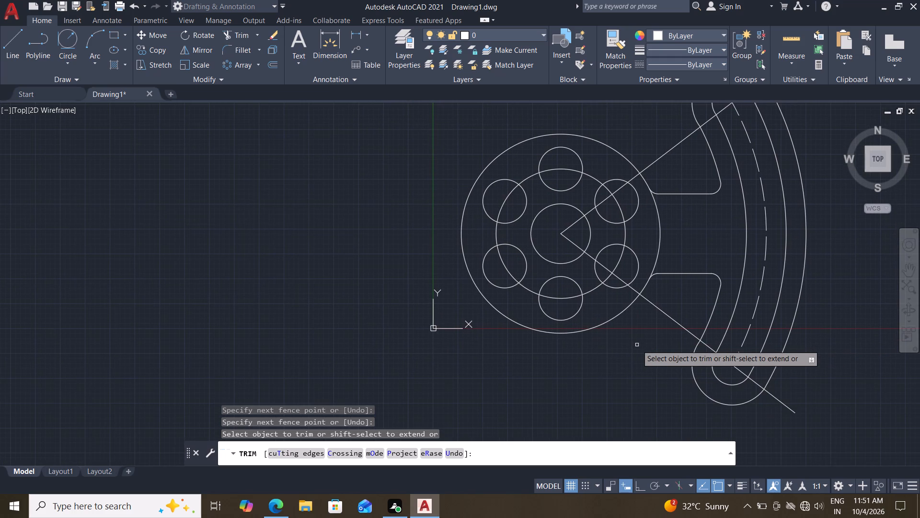
pyautogui.moveTo(637, 345); pyautogui.dragTo(637, 361, button='middle')
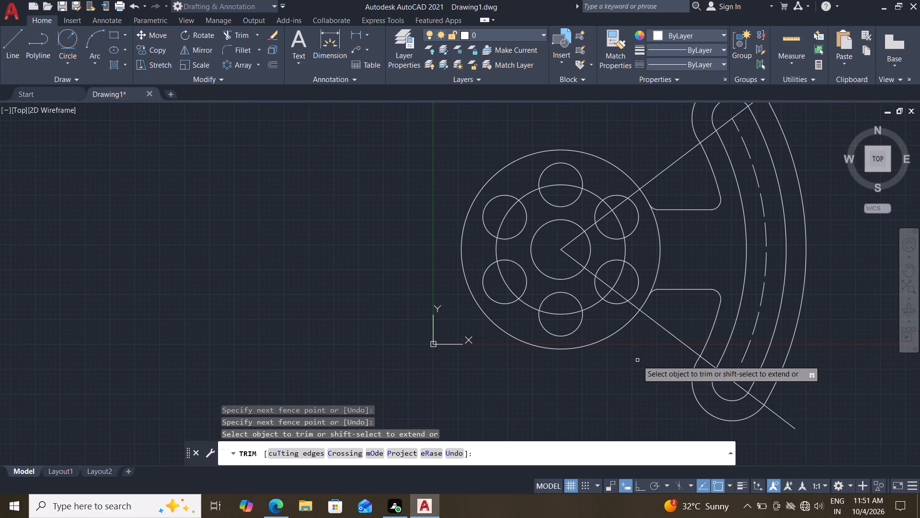
pyautogui.scroll(1, 630, 351)
pyautogui.moveTo(625, 352); pyautogui.dragTo(675, 441, button='middle')
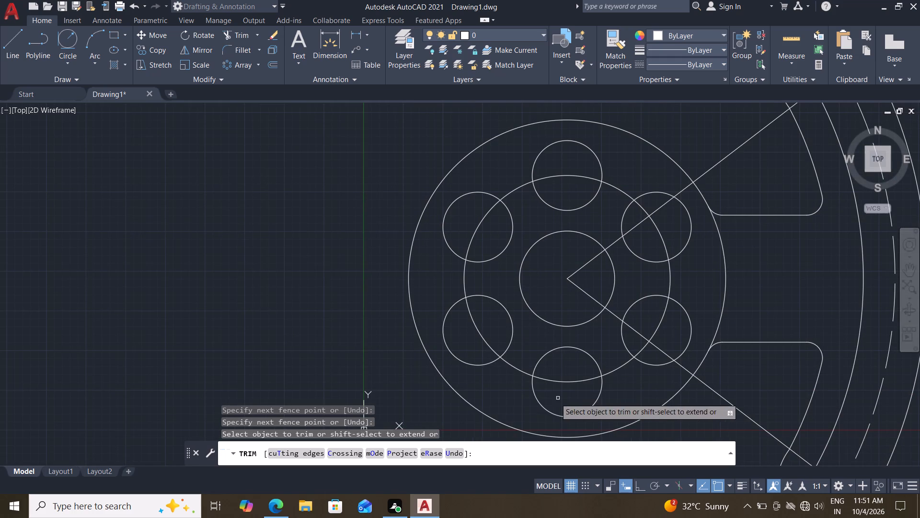
pyautogui.moveTo(520, 388); pyautogui.dragTo(526, 355)
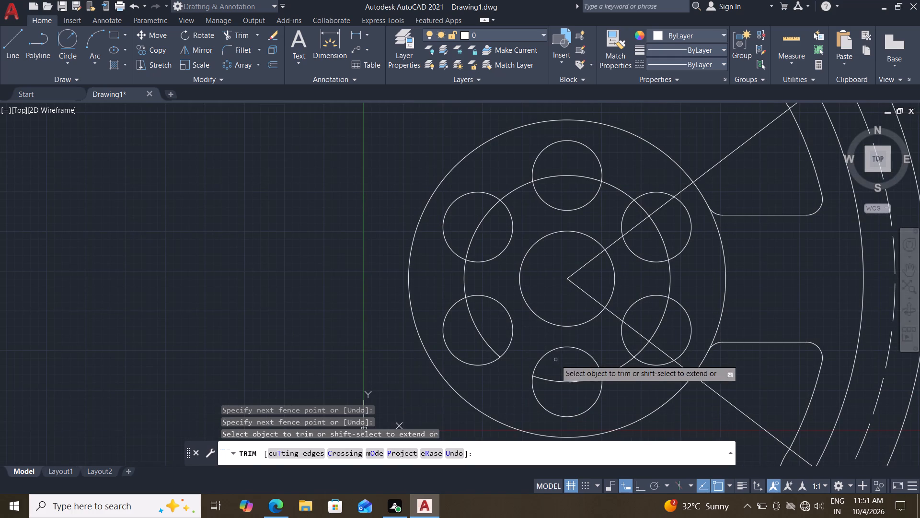
pyautogui.moveTo(565, 372); pyautogui.dragTo(568, 388)
pyautogui.moveTo(609, 353); pyautogui.dragTo(623, 382)
pyautogui.moveTo(637, 350); pyautogui.dragTo(644, 351)
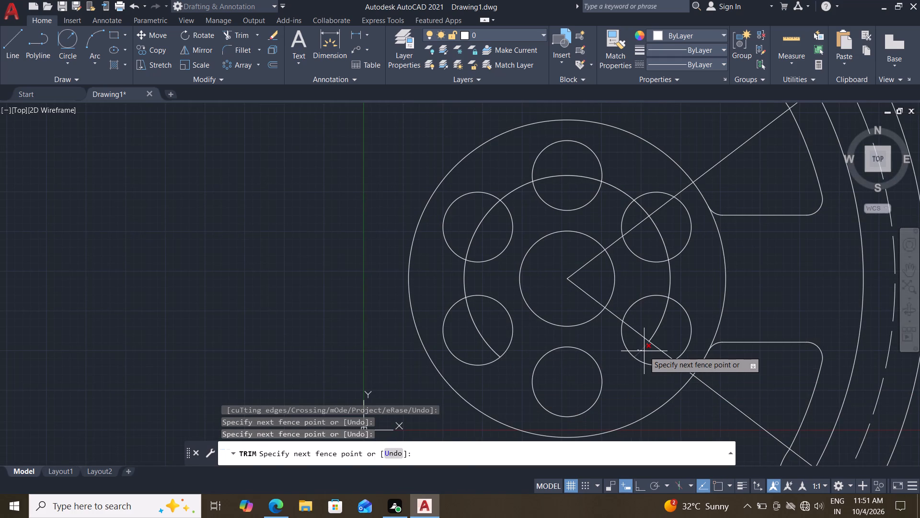
pyautogui.click(646, 353)
pyautogui.moveTo(666, 332); pyautogui.dragTo(653, 324)
pyautogui.moveTo(688, 286); pyautogui.dragTo(645, 283)
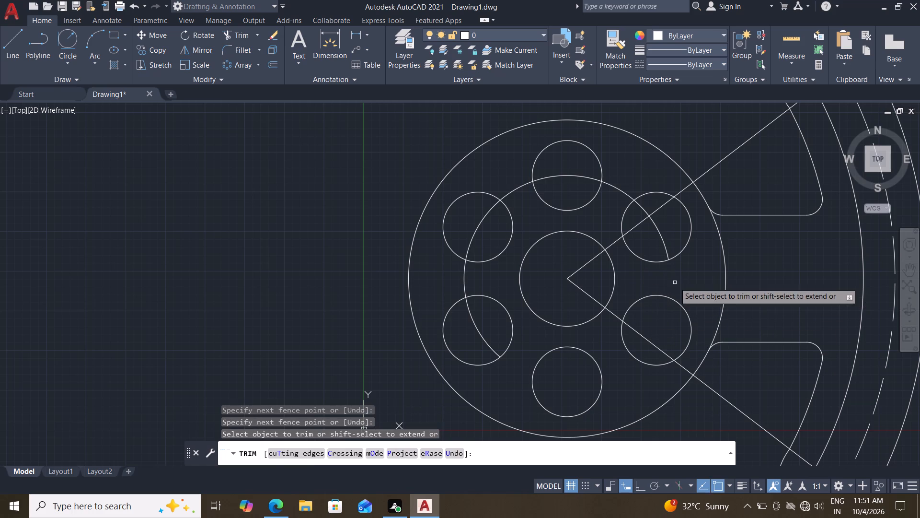
# Trim the hub's hole-centre circle from the upper-right hole through the top hole to the upper-left hole.
pyautogui.moveTo(678, 283); pyautogui.dragTo(684, 336, button='middle')
pyautogui.moveTo(675, 284); pyautogui.dragTo(660, 304)
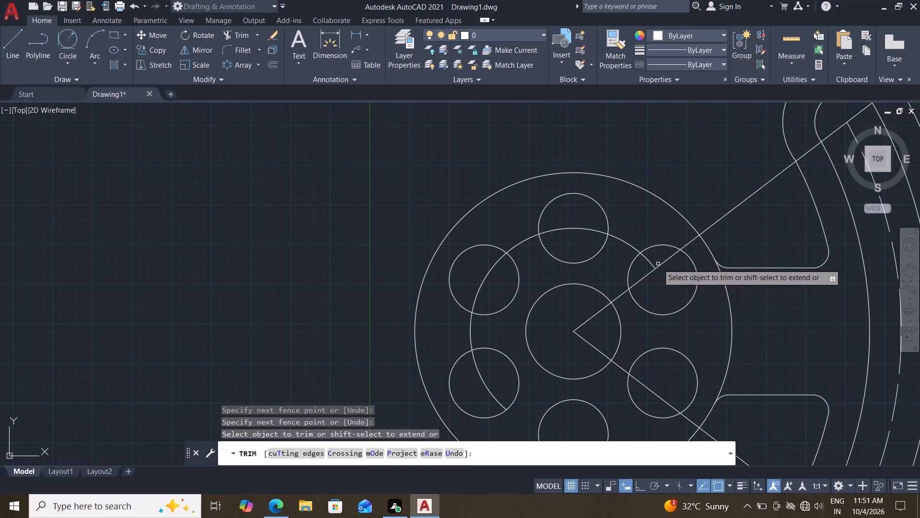
pyautogui.moveTo(657, 260); pyautogui.dragTo(645, 266)
pyautogui.moveTo(622, 220); pyautogui.dragTo(615, 250)
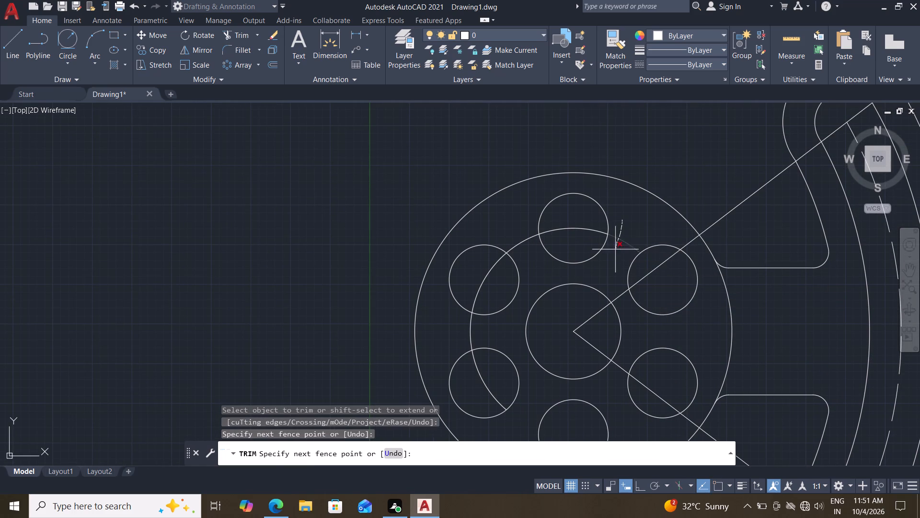
pyautogui.moveTo(615, 250); pyautogui.dragTo(615, 254)
pyautogui.moveTo(584, 221); pyautogui.dragTo(592, 251)
pyautogui.moveTo(502, 235); pyautogui.dragTo(519, 248)
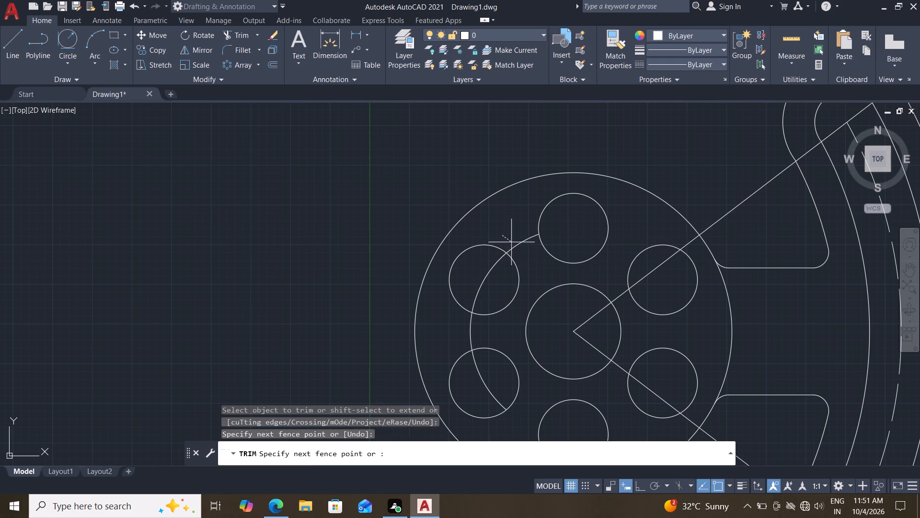
pyautogui.moveTo(519, 248); pyautogui.dragTo(535, 262)
# Draw a horizontal line from the hub centre across the arm to beyond the curved slot's outer edge.
pyautogui.scroll(-1, 541, 314)
pyautogui.moveTo(386, 310); pyautogui.dragTo(386, 266, button='middle')
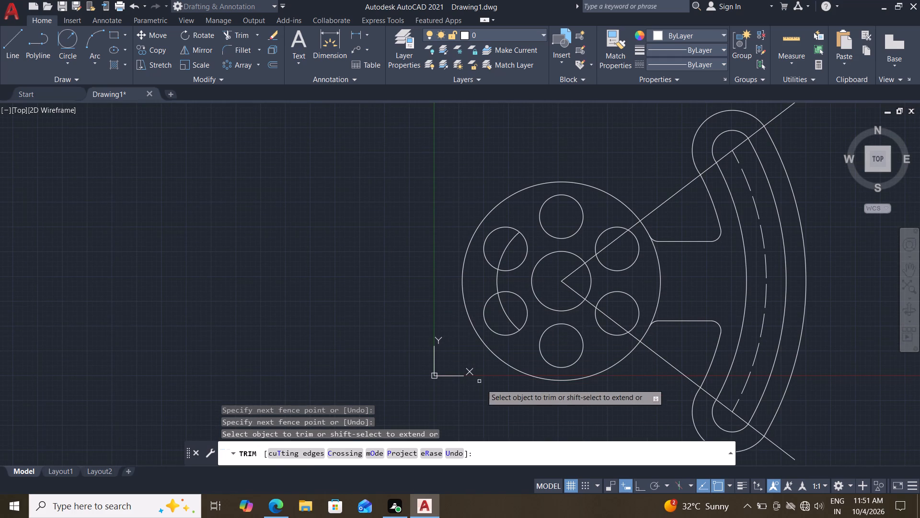
pyautogui.moveTo(514, 406); pyautogui.dragTo(477, 392, button='middle')
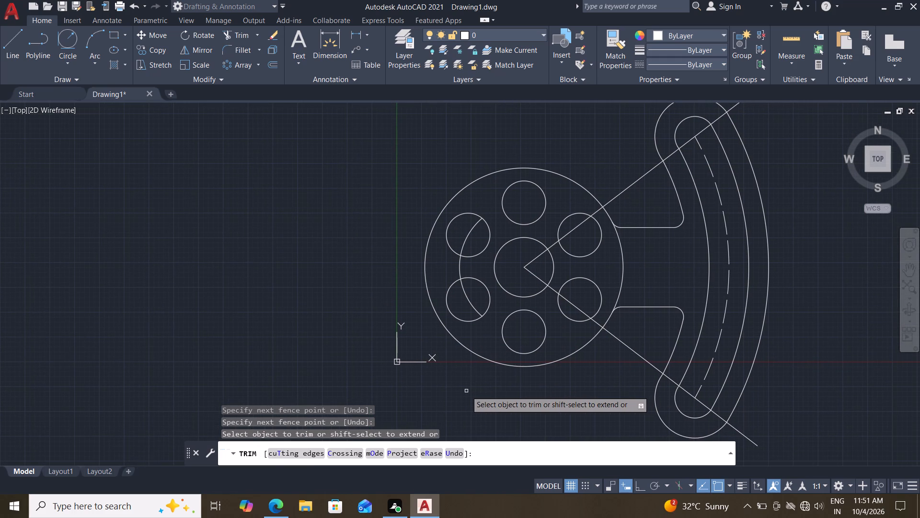
pyautogui.click(6, 46)
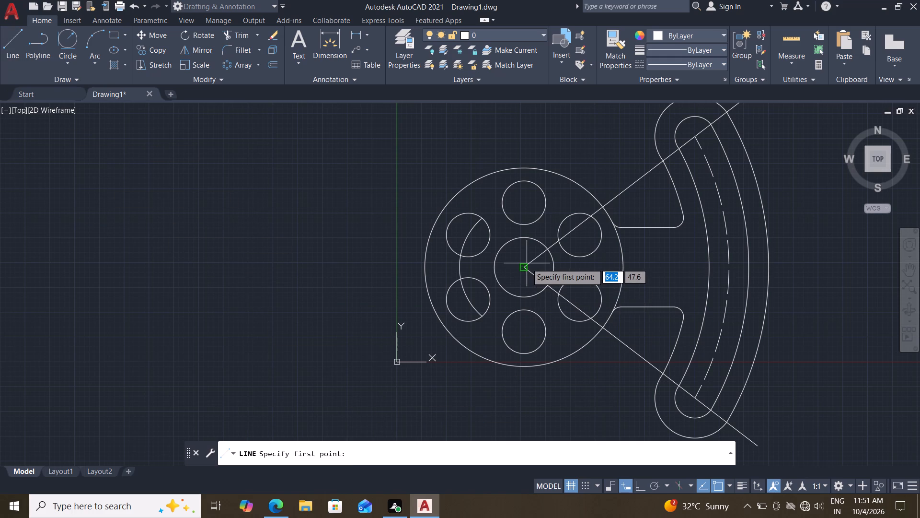
pyautogui.click(527, 263)
pyautogui.click(820, 267)
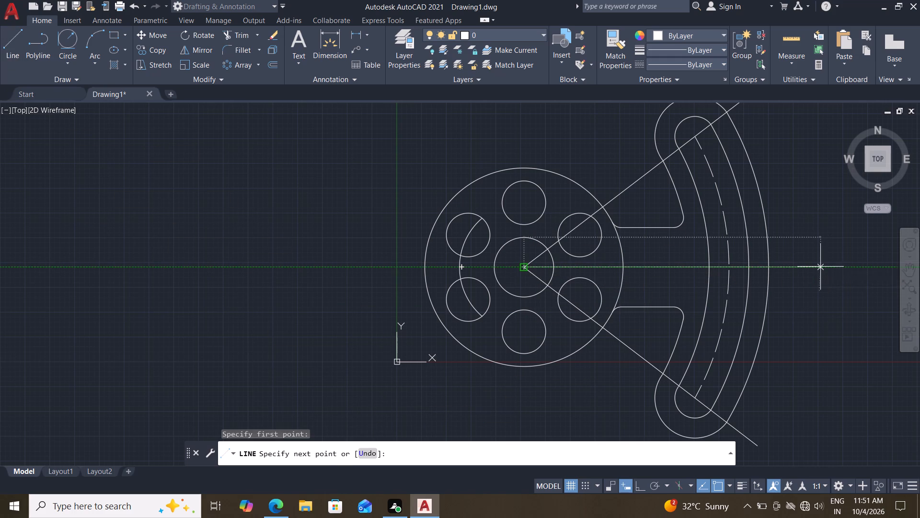
pyautogui.press('Escape')
pyautogui.press('Escape')
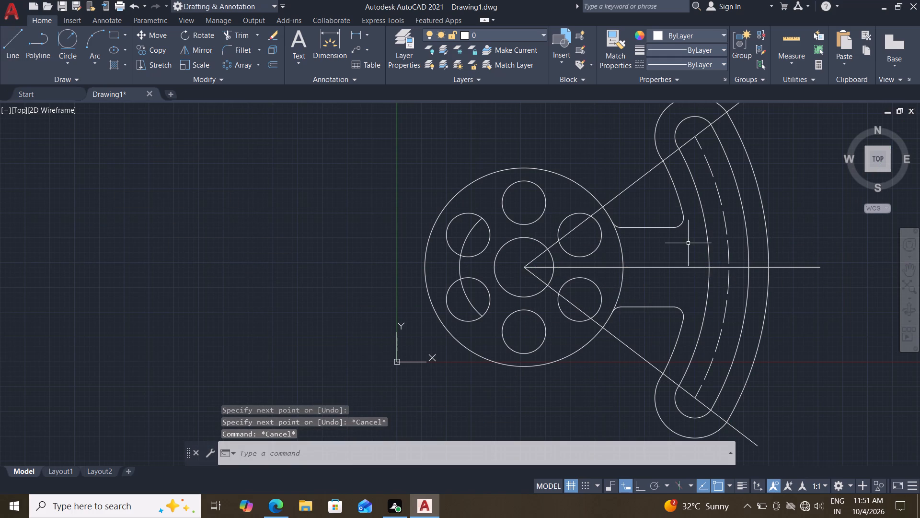
# Add an angular dimension between the horizontal centre line and the upper slanted line, placed outside the curved slot.
pyautogui.moveTo(688, 244); pyautogui.dragTo(618, 264, button='middle')
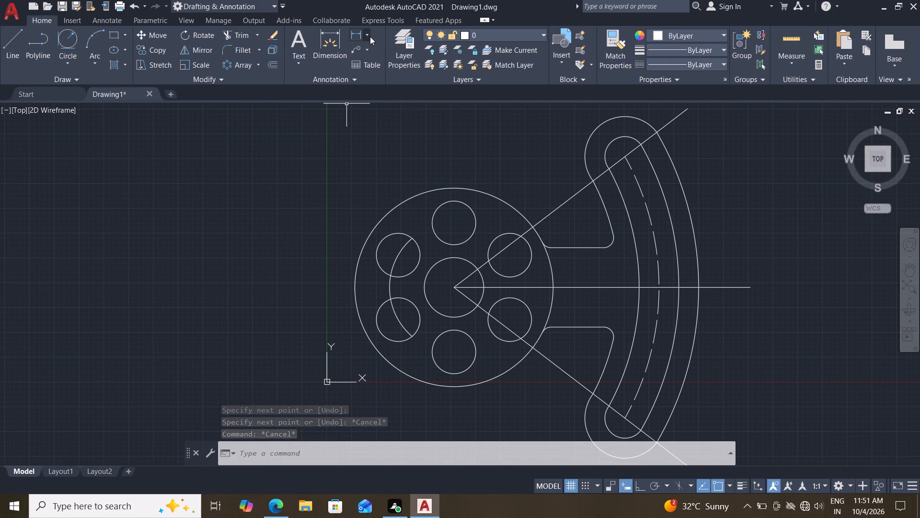
pyautogui.click(370, 36)
pyautogui.click(383, 107)
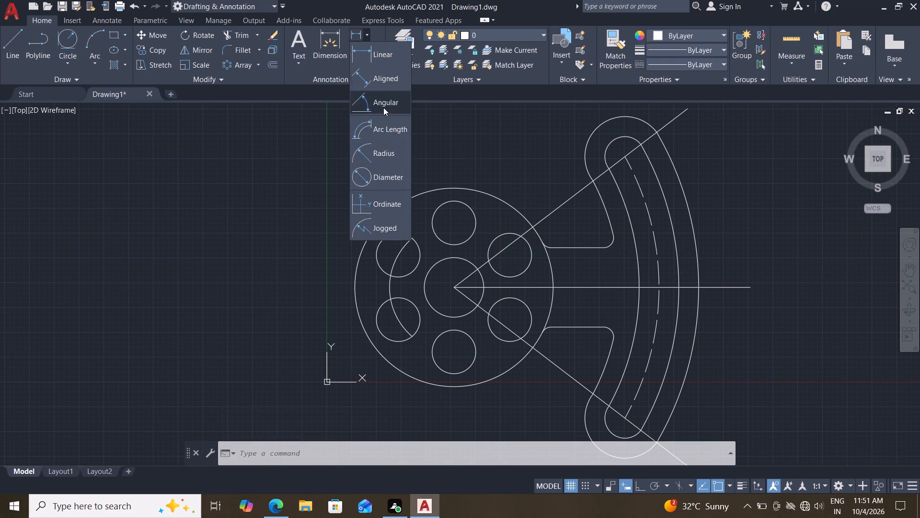
pyautogui.click(588, 286)
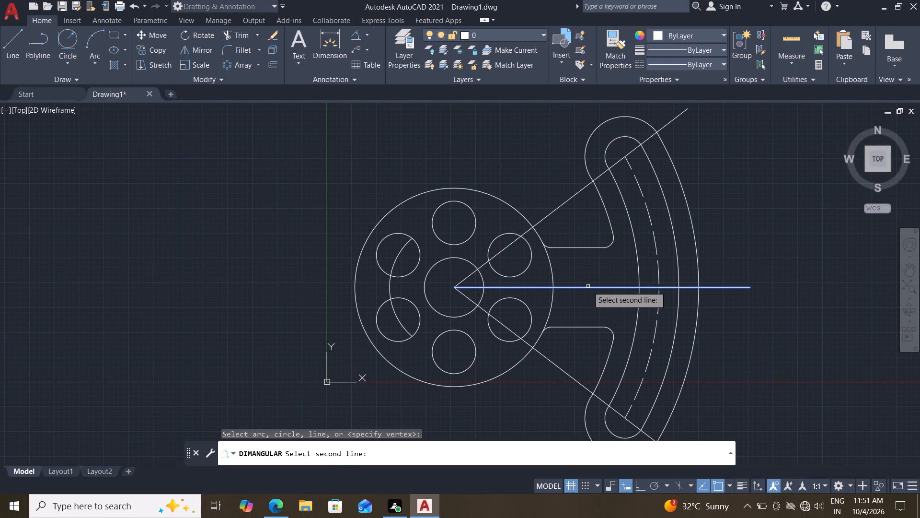
pyautogui.click(574, 195)
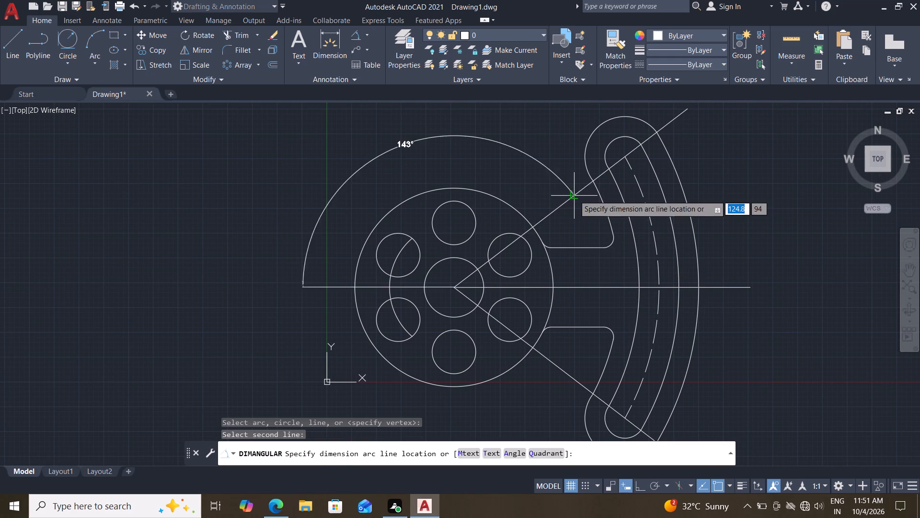
pyautogui.click(753, 244)
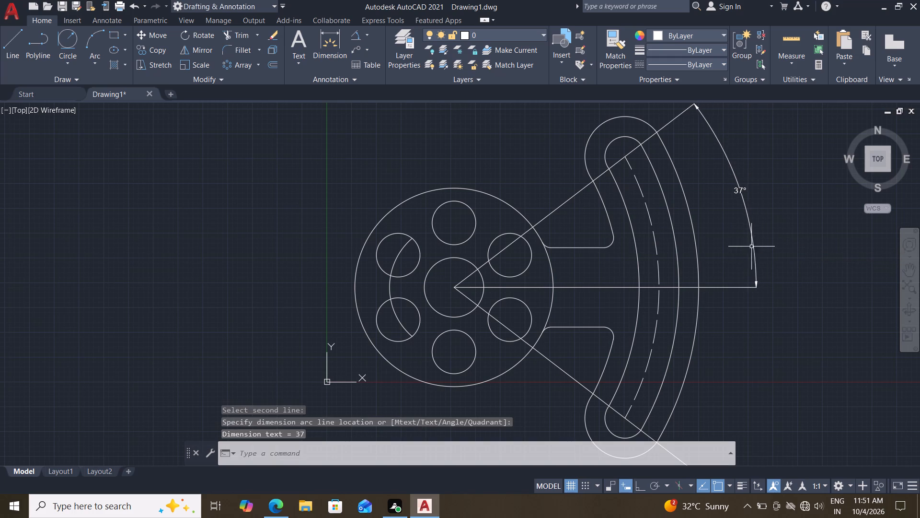
# Change the horizontal centre line's linetype to ACAD_ISO02W100.
pyautogui.moveTo(750, 342); pyautogui.dragTo(768, 306, button='middle')
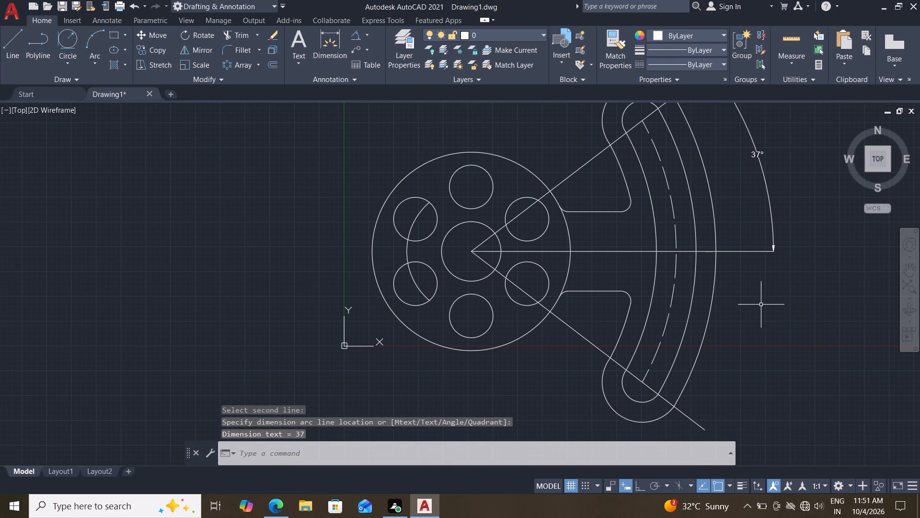
pyautogui.moveTo(598, 265); pyautogui.dragTo(600, 292, button='middle')
pyautogui.click(598, 277)
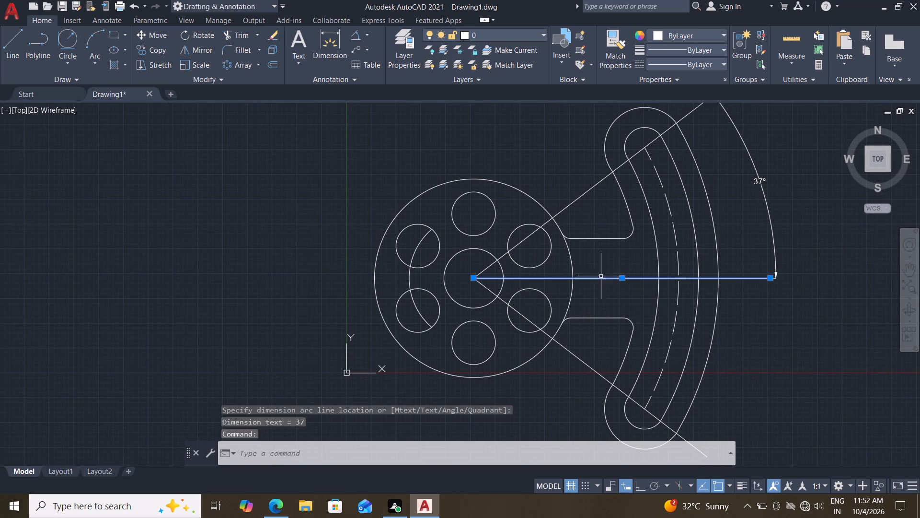
pyautogui.click(680, 66)
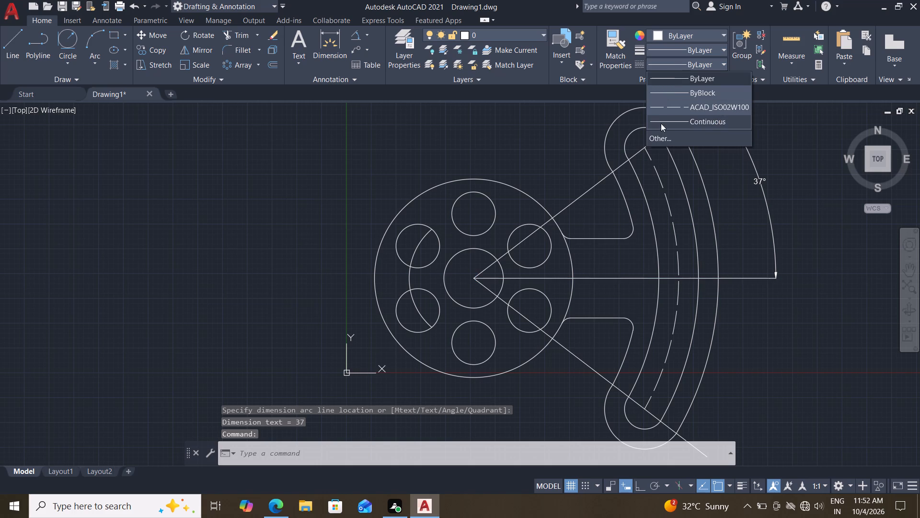
pyautogui.click(668, 111)
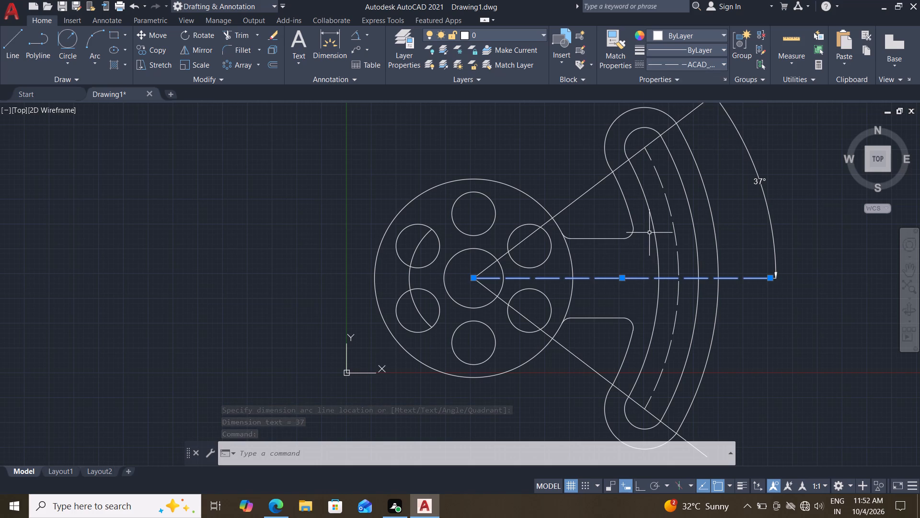
pyautogui.press('Escape')
pyautogui.press('Escape')
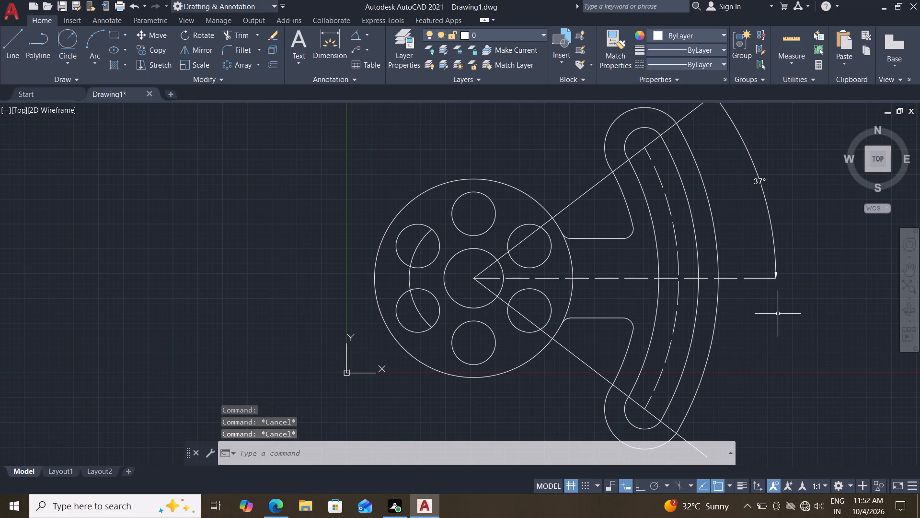
# Change the linetype of both slanted lines from the hub centre to ACAD_ISO02W100.
pyautogui.moveTo(794, 353); pyautogui.dragTo(829, 311, button='middle')
pyautogui.scroll(-1, 797, 349)
pyautogui.scroll(1, 679, 319)
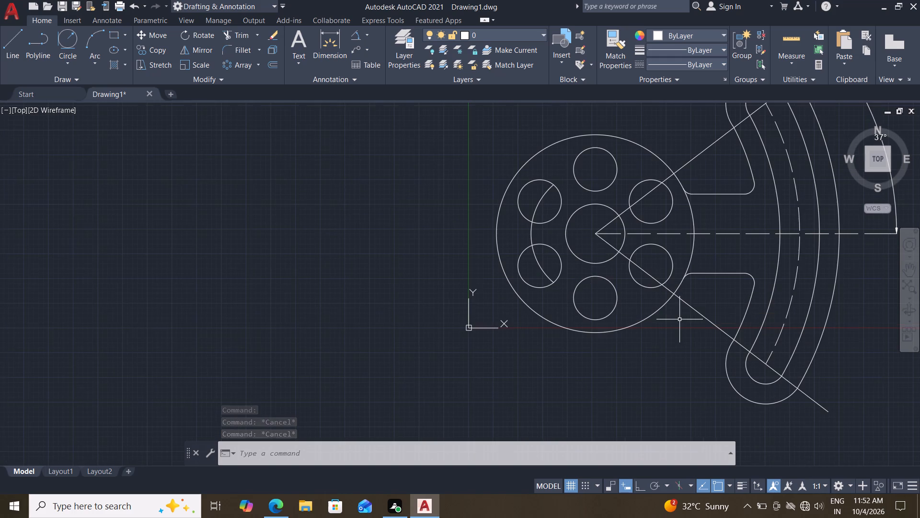
pyautogui.click(716, 305)
pyautogui.click(703, 334)
pyautogui.moveTo(714, 299); pyautogui.dragTo(704, 330, button='middle')
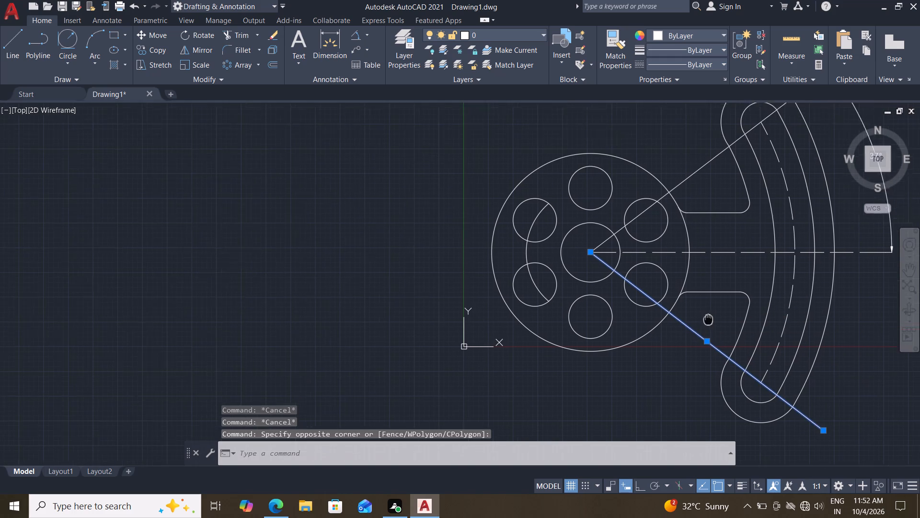
pyautogui.moveTo(704, 330); pyautogui.dragTo(688, 358, button='middle')
pyautogui.click(685, 198)
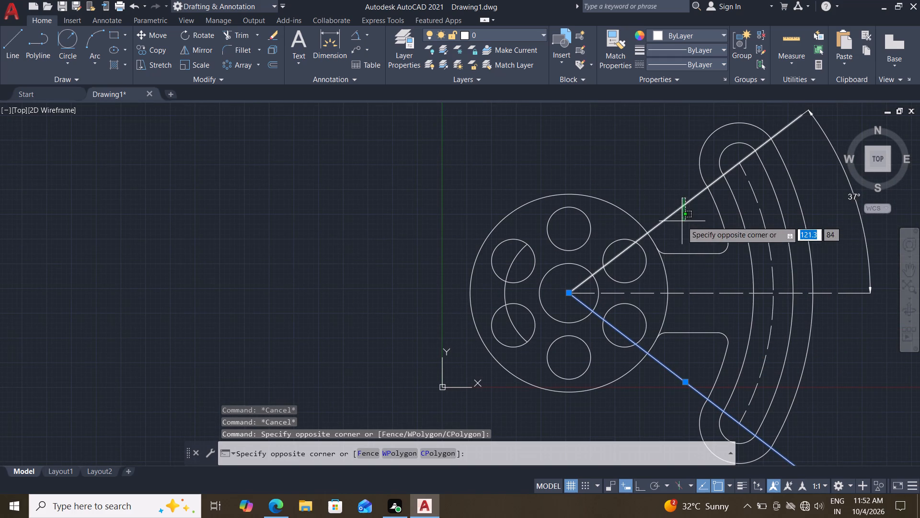
pyautogui.click(677, 223)
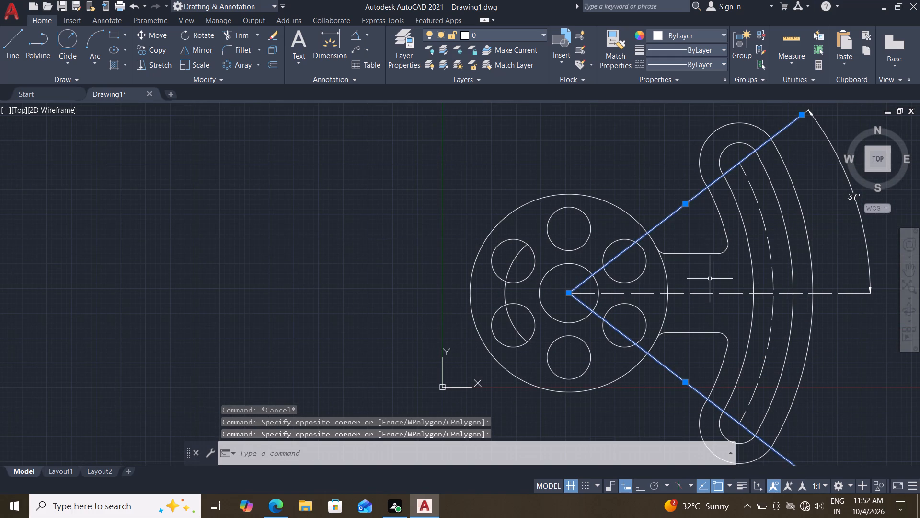
pyautogui.moveTo(711, 283); pyautogui.dragTo(679, 268, button='middle')
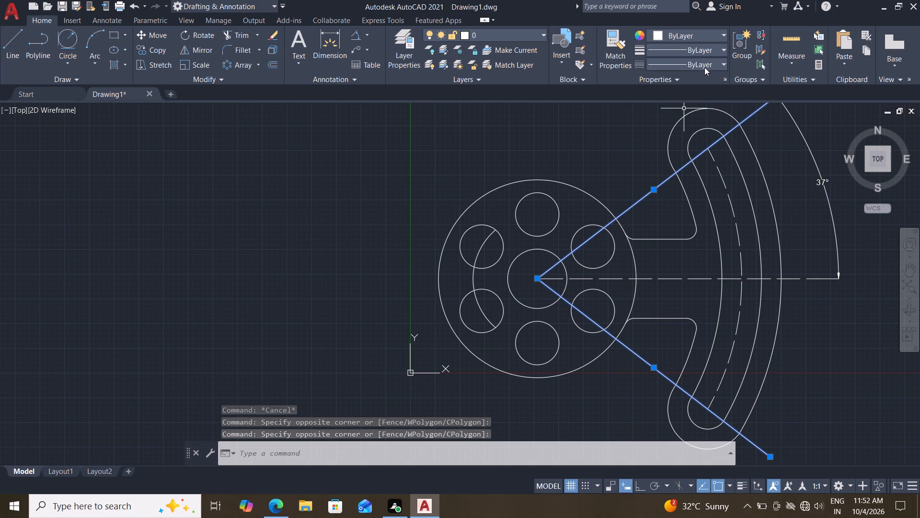
pyautogui.click(704, 67)
pyautogui.click(685, 108)
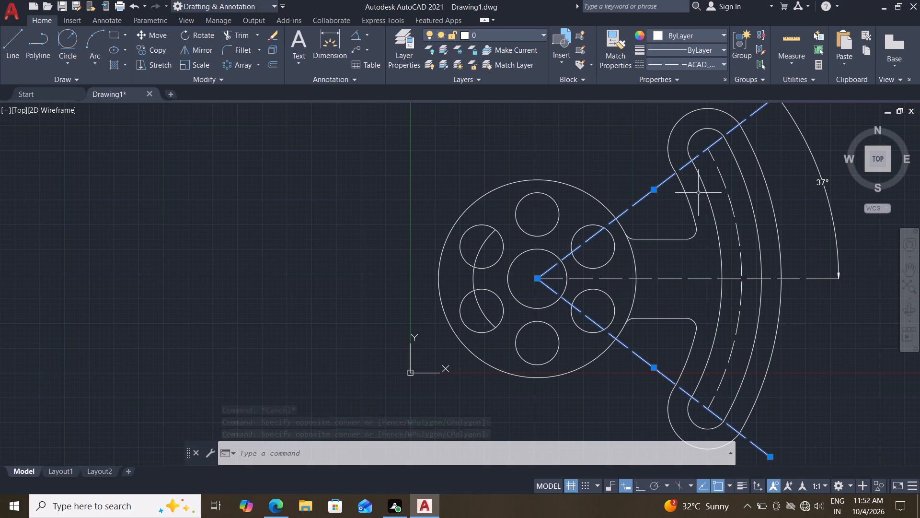
pyautogui.press('Escape')
pyautogui.press('Escape')
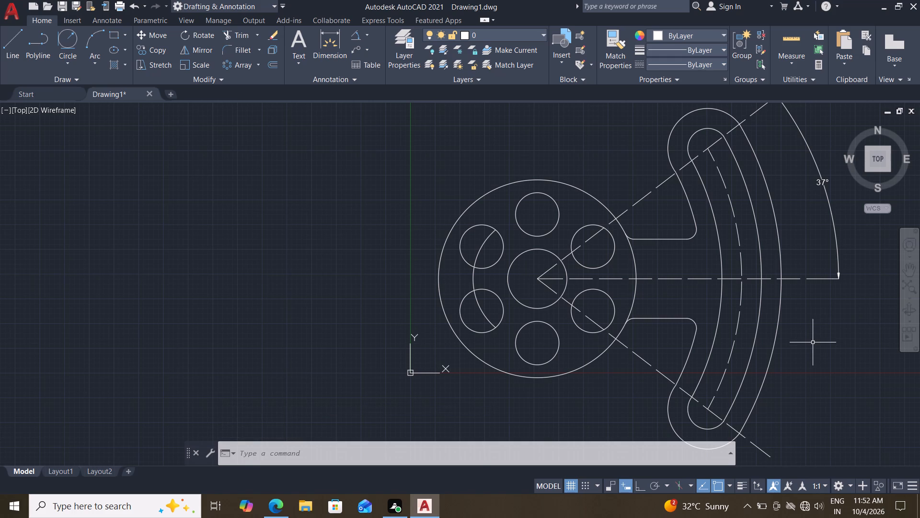
# Add a radius dimension to the hub's outer circle, placed outside its upper-left edge.
pyautogui.moveTo(817, 356); pyautogui.dragTo(776, 343, button='middle')
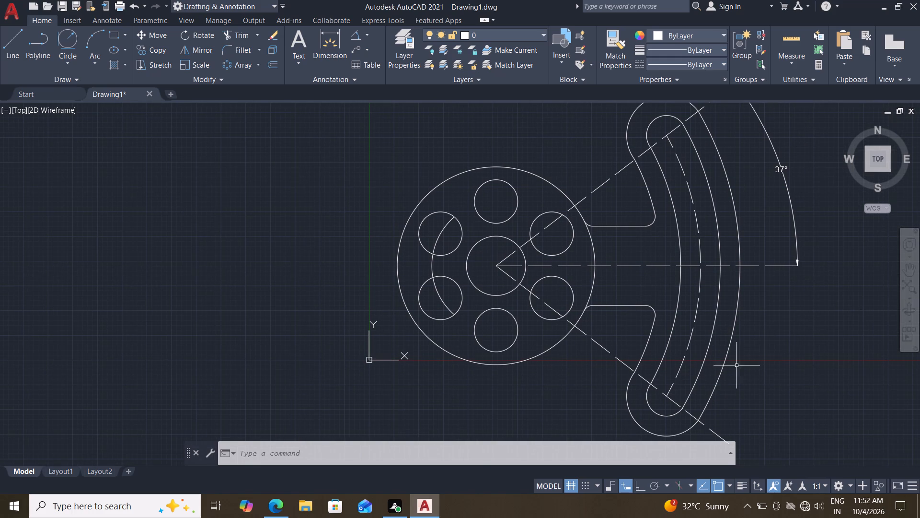
pyautogui.moveTo(562, 400); pyautogui.dragTo(573, 388, button='middle')
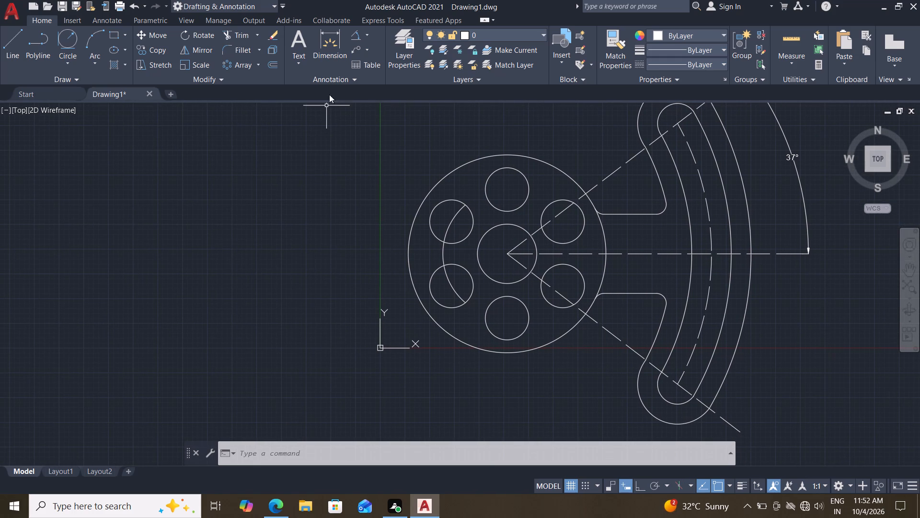
pyautogui.click(368, 36)
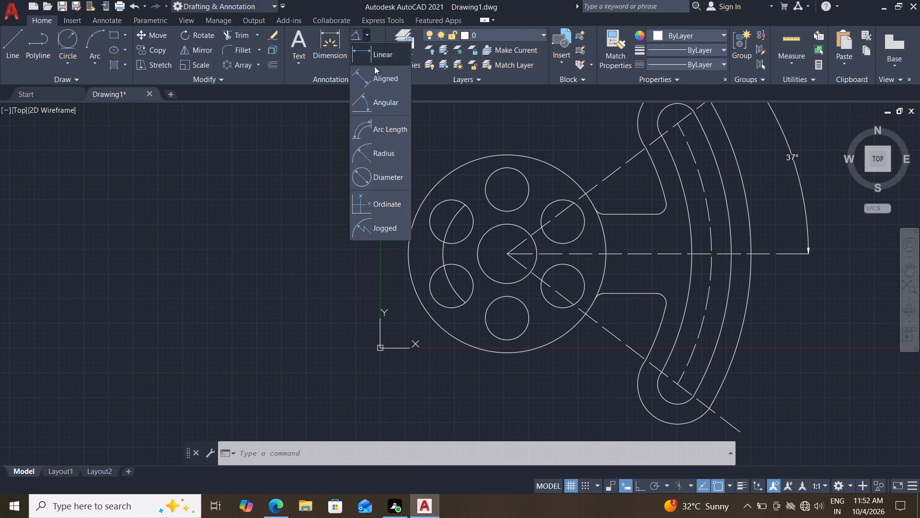
pyautogui.click(386, 181)
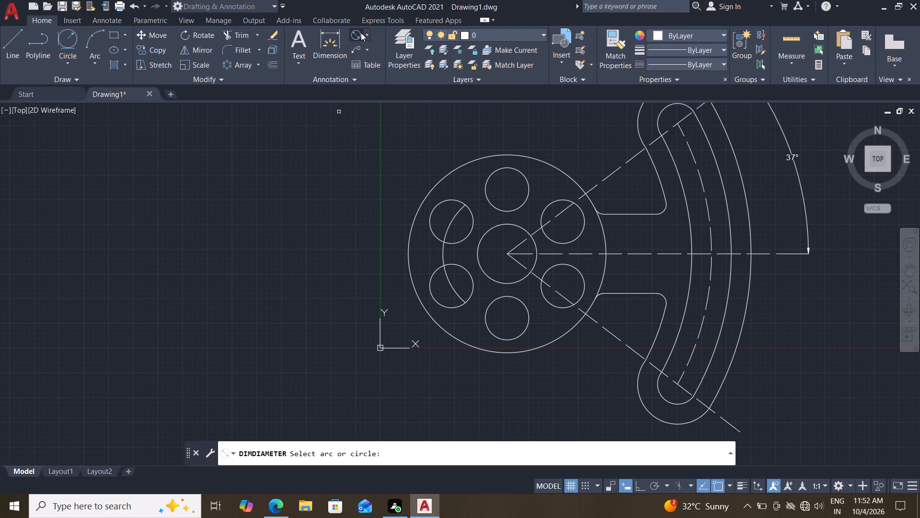
pyautogui.click(364, 32)
pyautogui.click(383, 152)
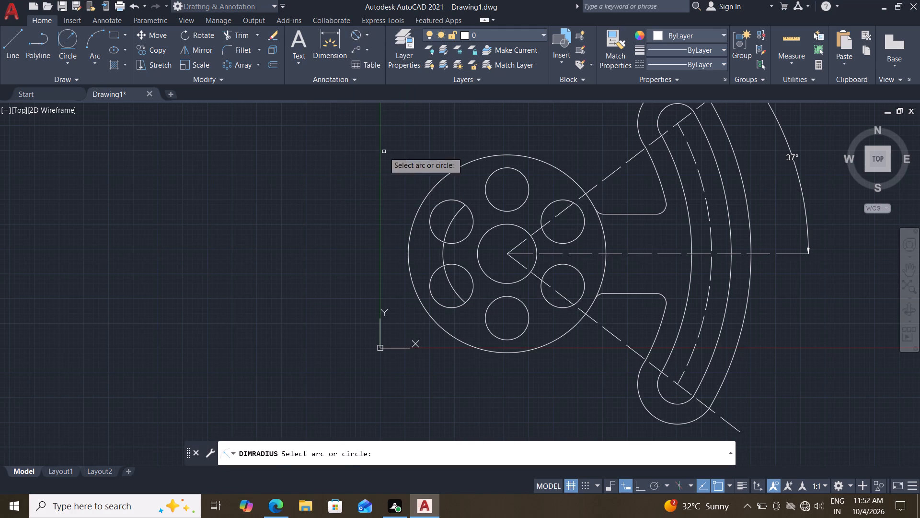
pyautogui.click(443, 180)
pyautogui.click(427, 137)
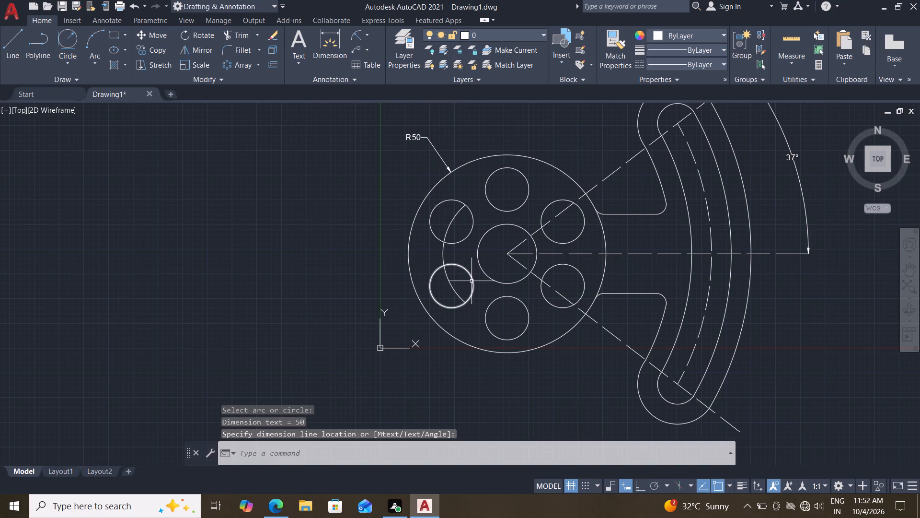
# Add a diameter dimension to the hub's top hole, placed above the hub.
pyautogui.click(364, 38)
pyautogui.click(380, 177)
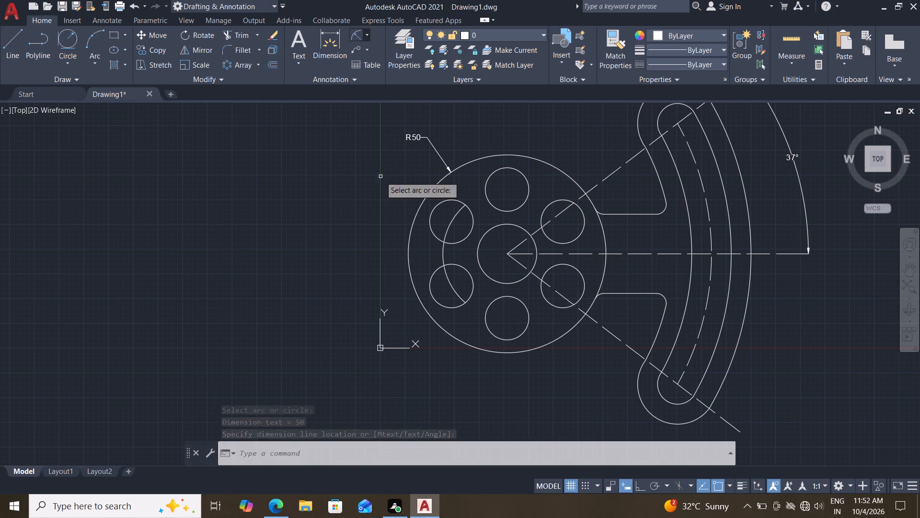
pyautogui.click(492, 175)
pyautogui.click(489, 124)
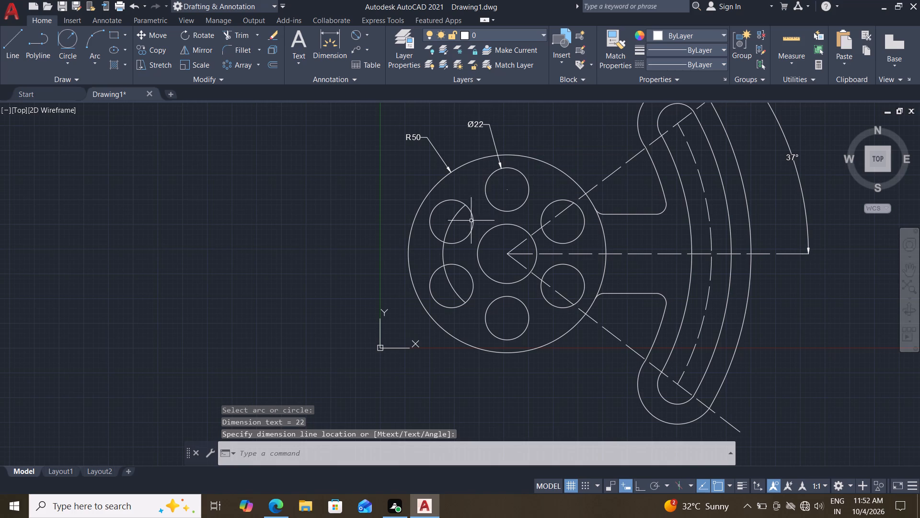
# Add a radius dimension to the hub's central circle, placed below and left of it near the hub's lower-left edge.
pyautogui.click(367, 32)
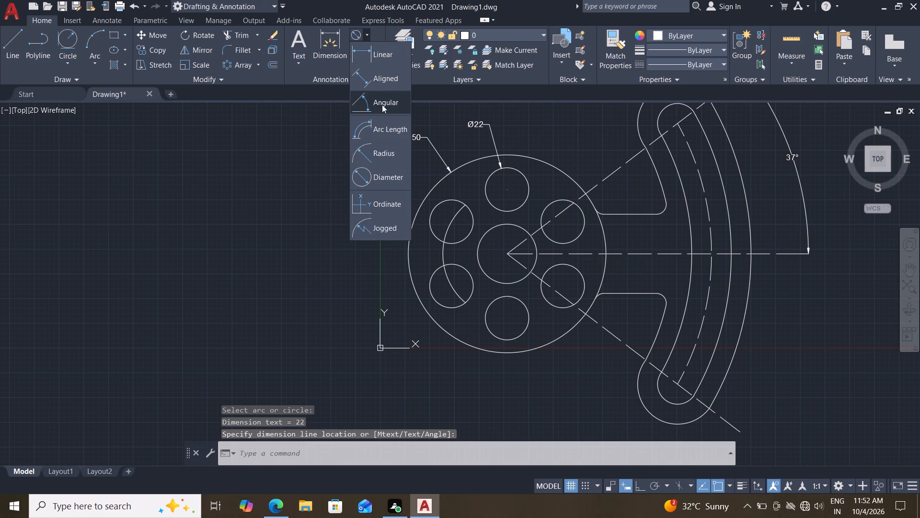
pyautogui.click(385, 152)
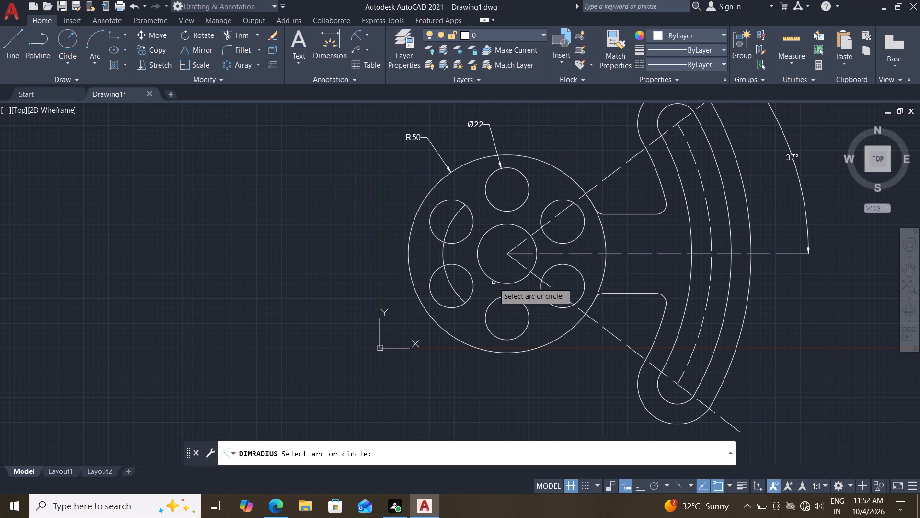
pyautogui.click(494, 281)
pyautogui.moveTo(444, 346); pyautogui.dragTo(444, 359)
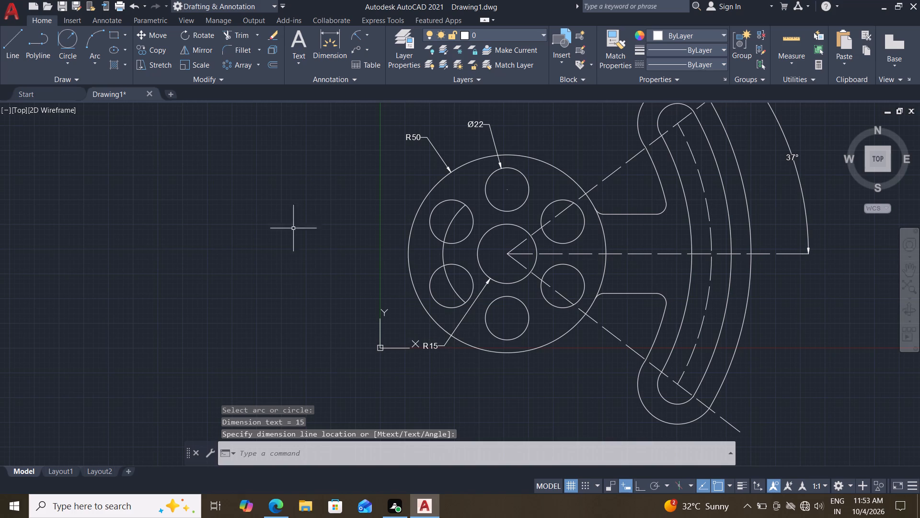
# Add a radius dimension to the arc through the two left hub holes, placed outside the hub's left side.
pyautogui.click(353, 30)
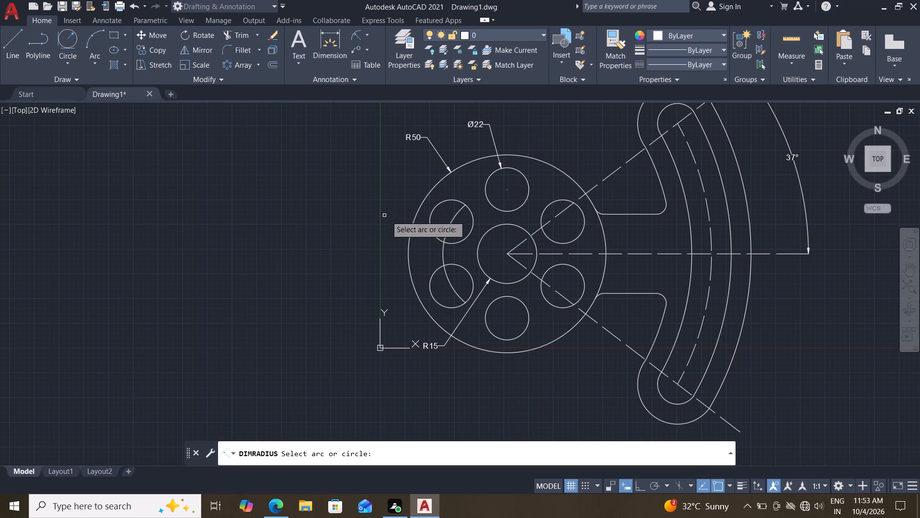
pyautogui.click(442, 256)
pyautogui.click(371, 252)
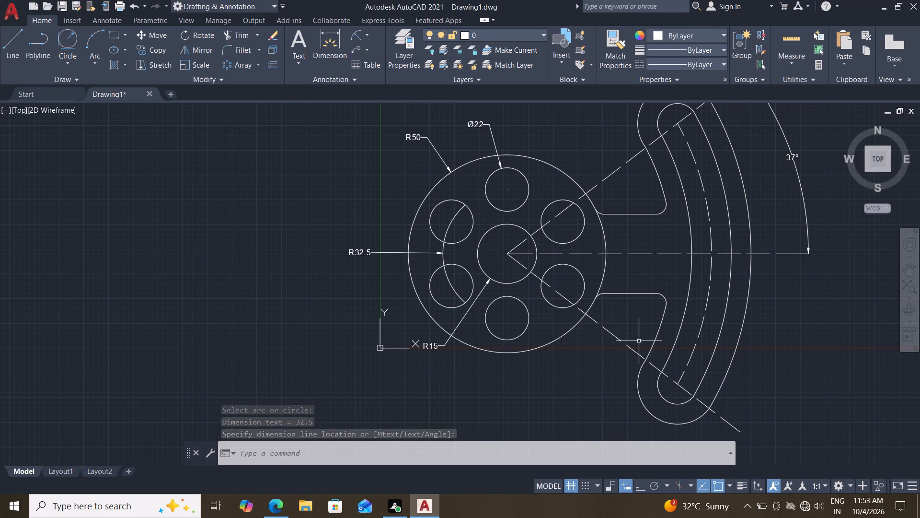
# Change the linetype of the arc through the two left hub holes to ACAD_ISO02W100.
pyautogui.moveTo(626, 361); pyautogui.dragTo(586, 364, button='middle')
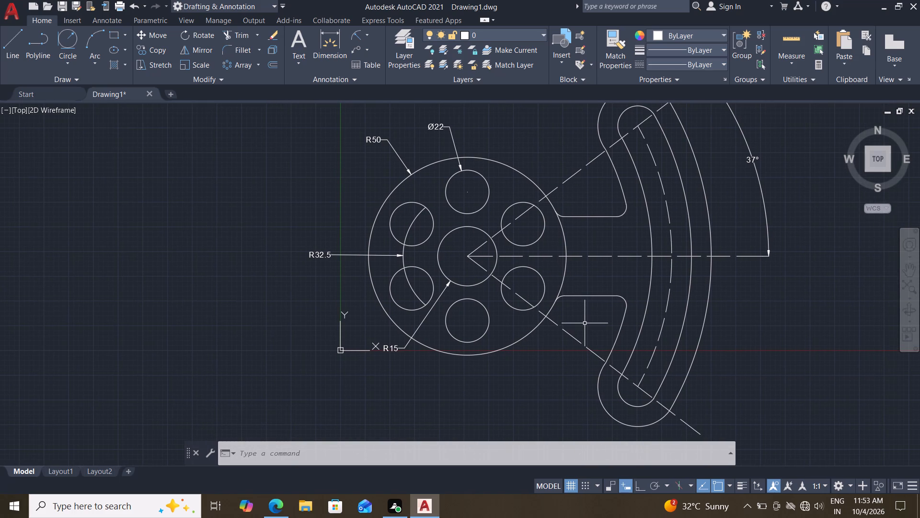
pyautogui.click(402, 260)
pyautogui.click(710, 66)
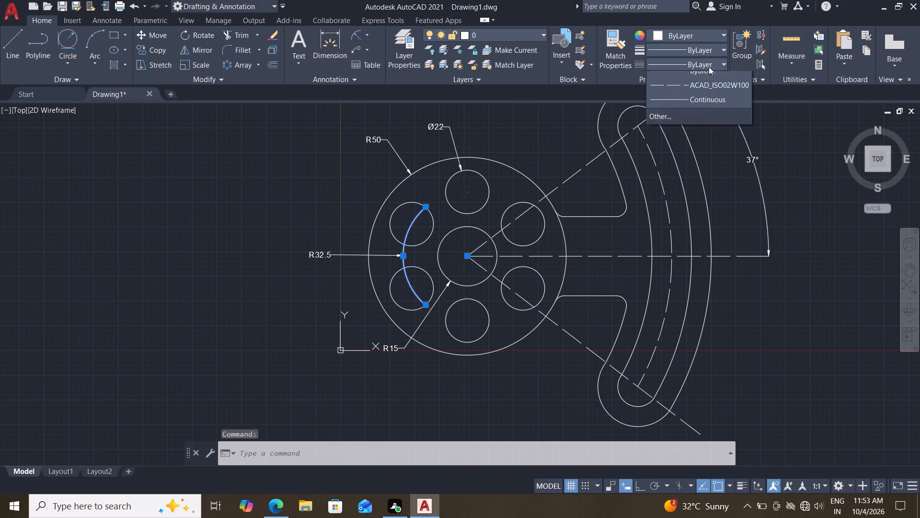
pyautogui.click(693, 102)
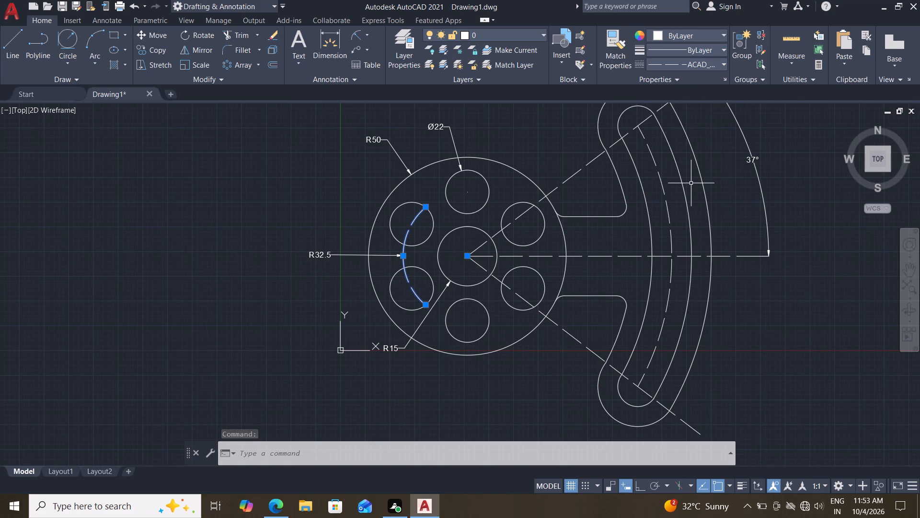
pyautogui.press('Escape')
pyautogui.press('Escape')
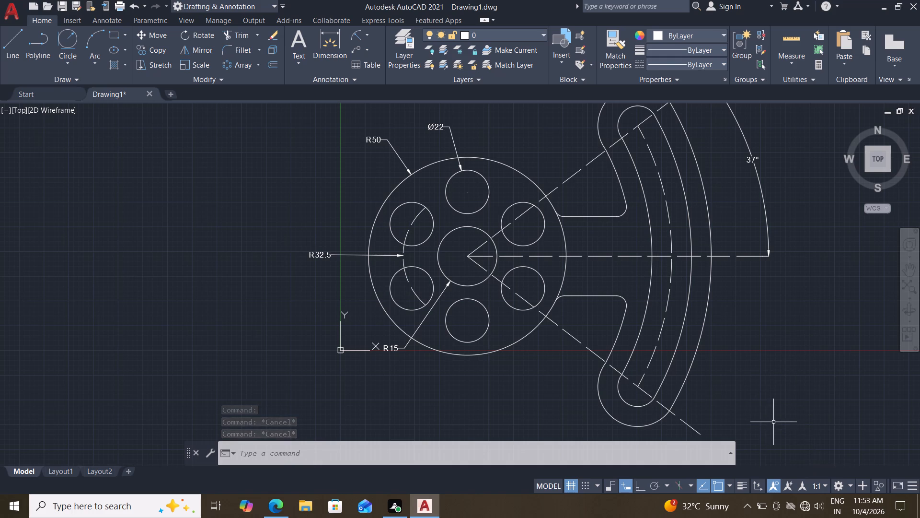
# Dimension the arm's width vertically between its upper and lower straight edges, placed across the arm.
pyautogui.moveTo(776, 417); pyautogui.dragTo(779, 436, button='middle')
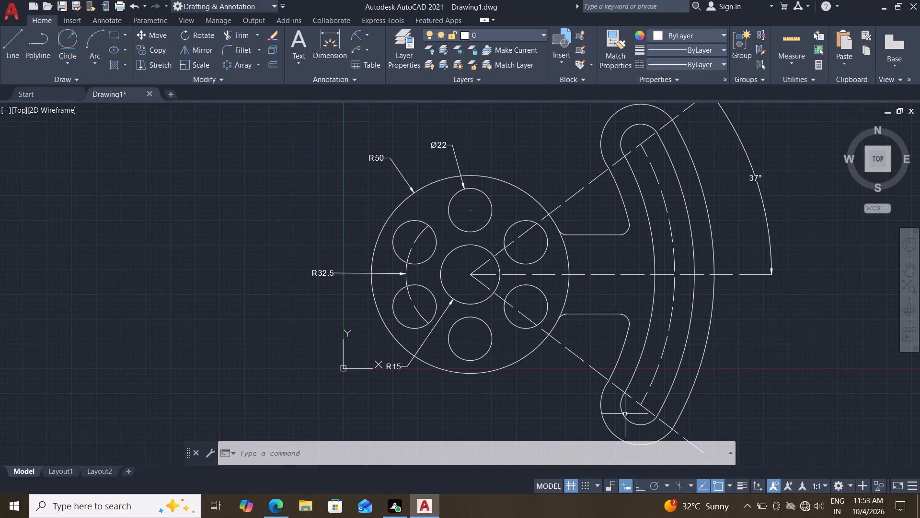
pyautogui.moveTo(546, 409); pyautogui.dragTo(549, 390, button='middle')
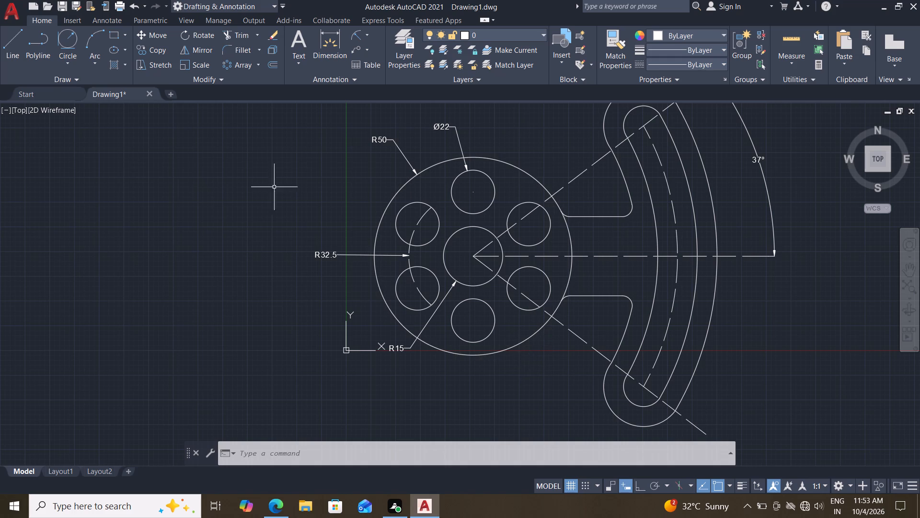
pyautogui.click(329, 35)
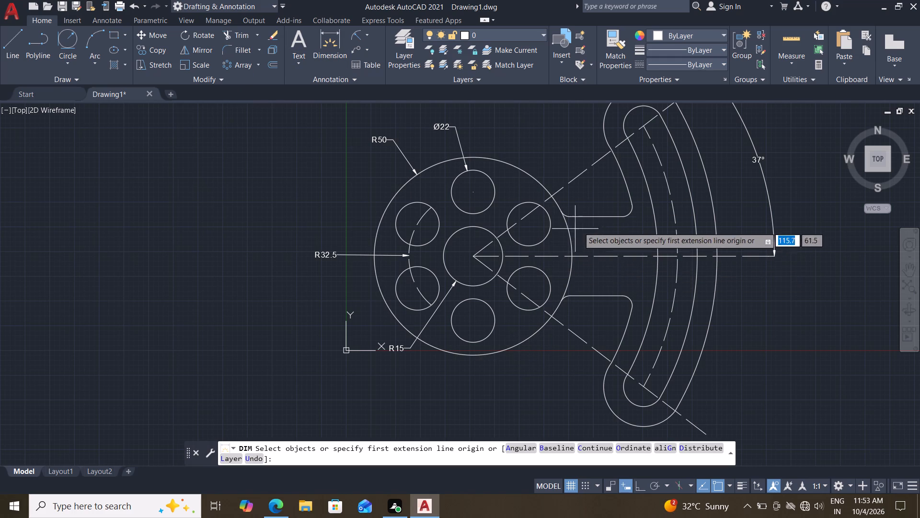
pyautogui.click(598, 217)
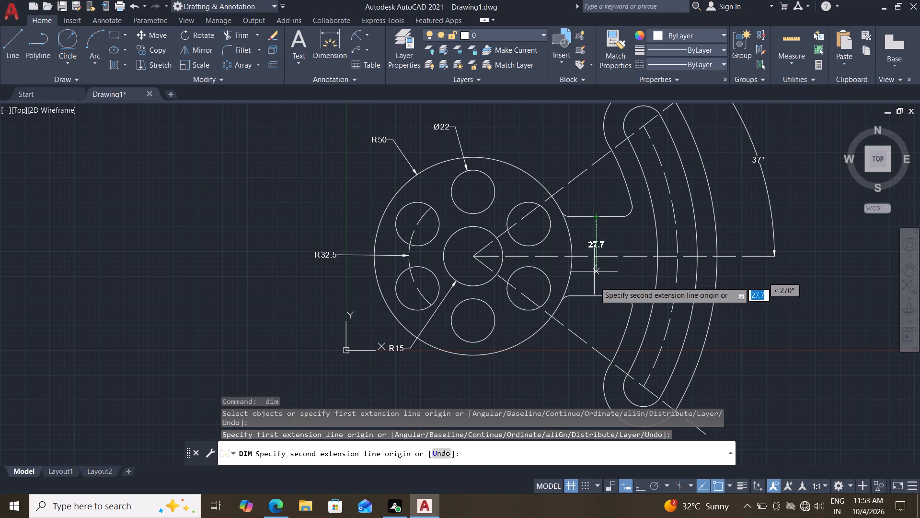
pyautogui.click(599, 298)
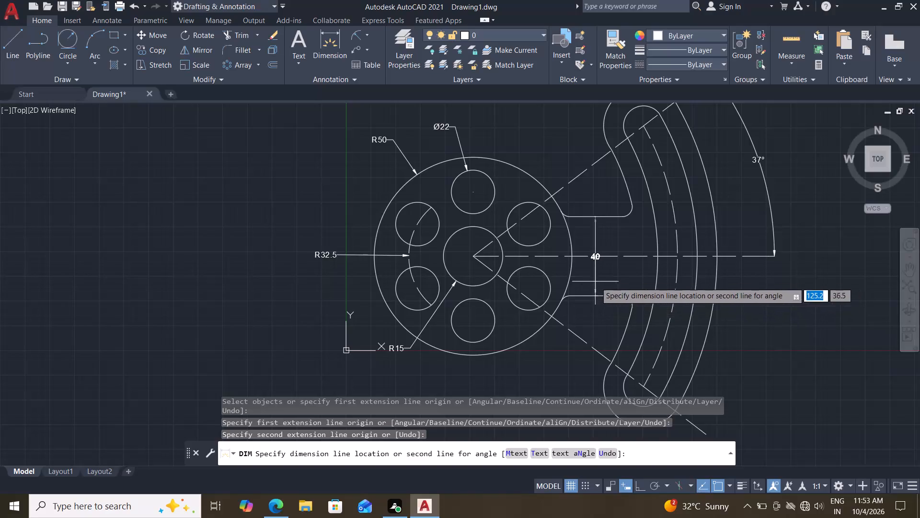
pyautogui.moveTo(597, 284); pyautogui.dragTo(598, 289)
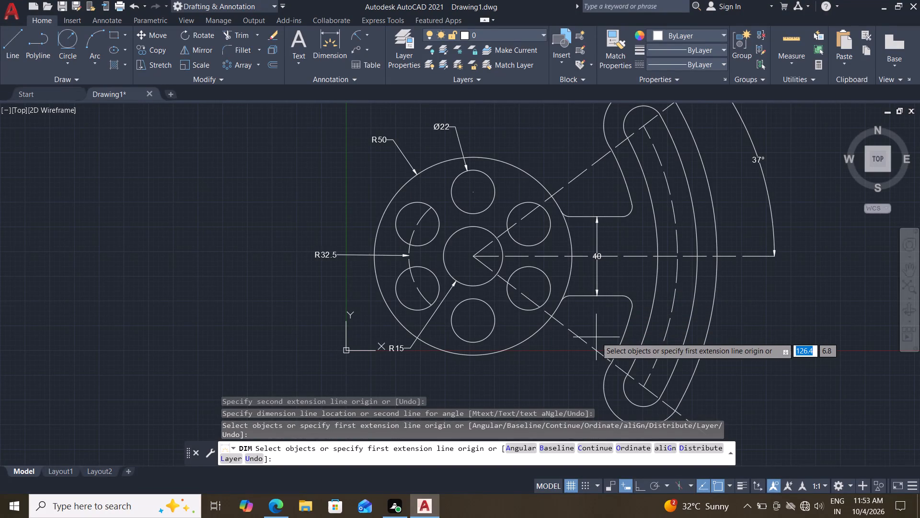
# Dimension the horizontal distance from the hub's outer circle to the slot's inner arc, placed just above the centre line.
pyautogui.click(571, 257)
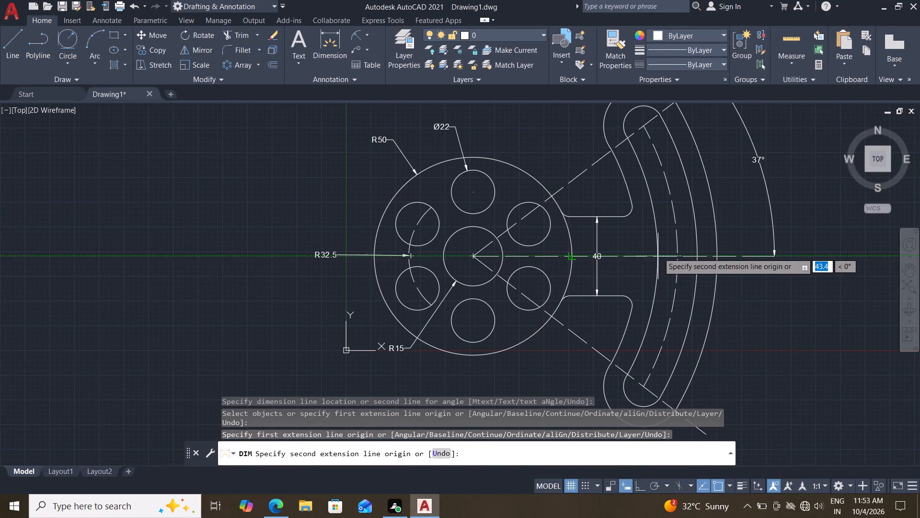
pyautogui.moveTo(658, 257); pyautogui.dragTo(648, 251)
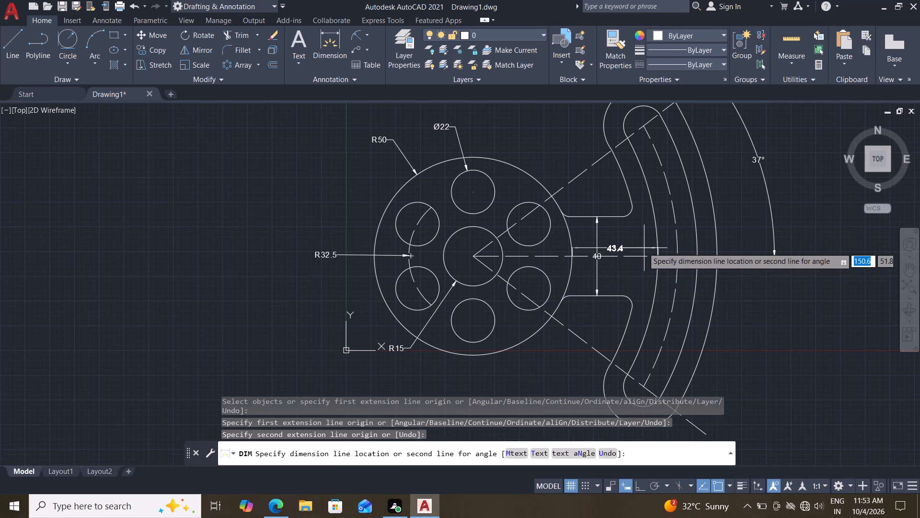
pyautogui.moveTo(634, 244); pyautogui.dragTo(627, 258)
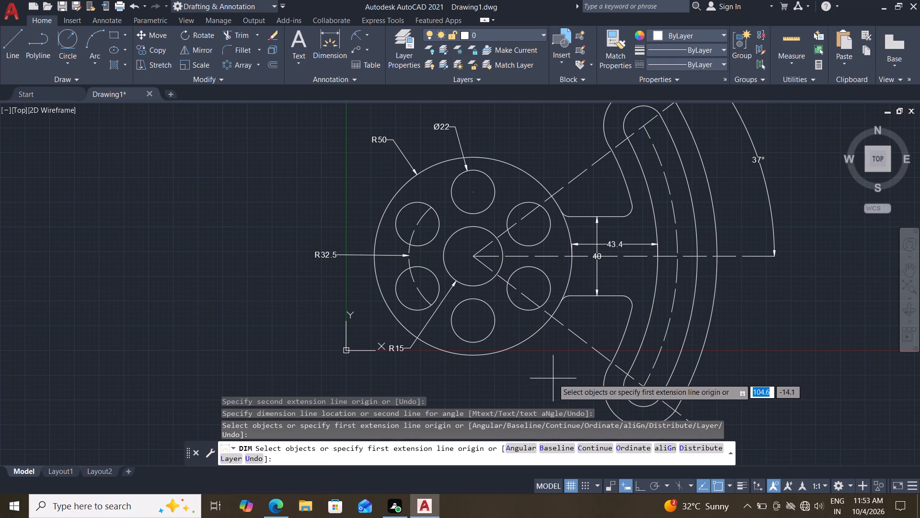
# Add a radius dimension to the lower fillet between hub and arm, placed below the arm.
pyautogui.click(352, 38)
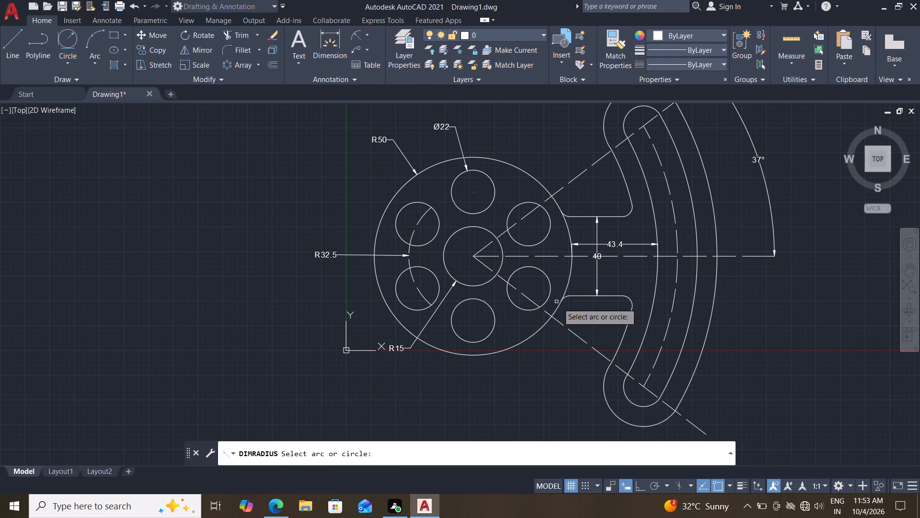
pyautogui.click(569, 295)
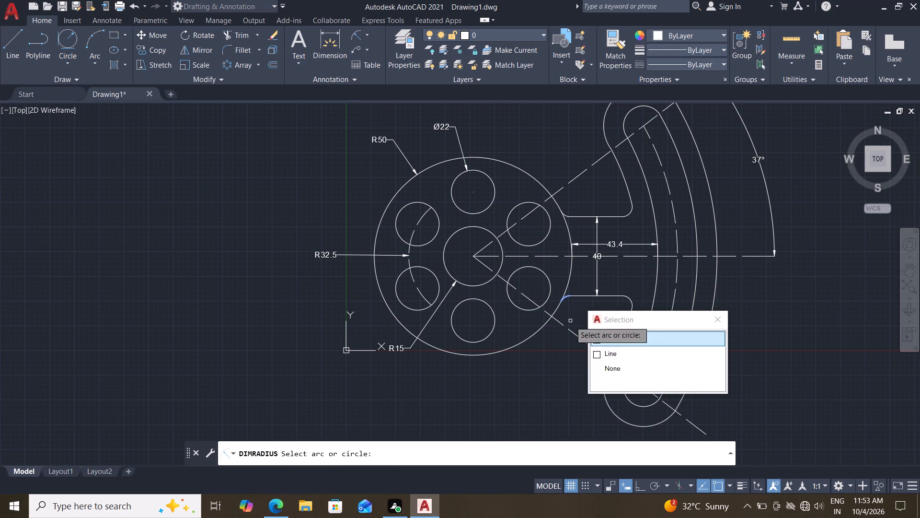
pyautogui.click(606, 342)
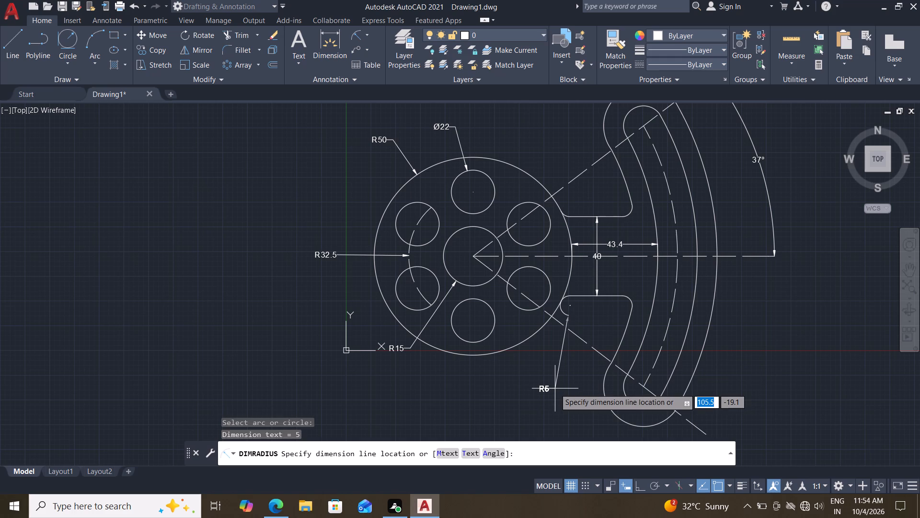
pyautogui.click(555, 388)
# Add a radius dimension to the upper fillet between the arm and the curved slot body, placed above the arm.
pyautogui.moveTo(555, 400); pyautogui.dragTo(536, 394, button='middle')
pyautogui.moveTo(542, 374); pyautogui.dragTo(531, 404, button='middle')
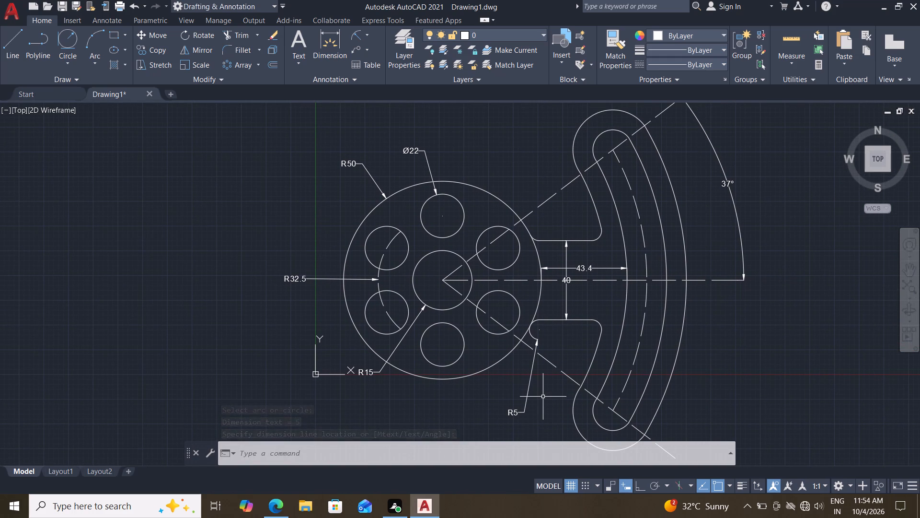
pyautogui.click(355, 37)
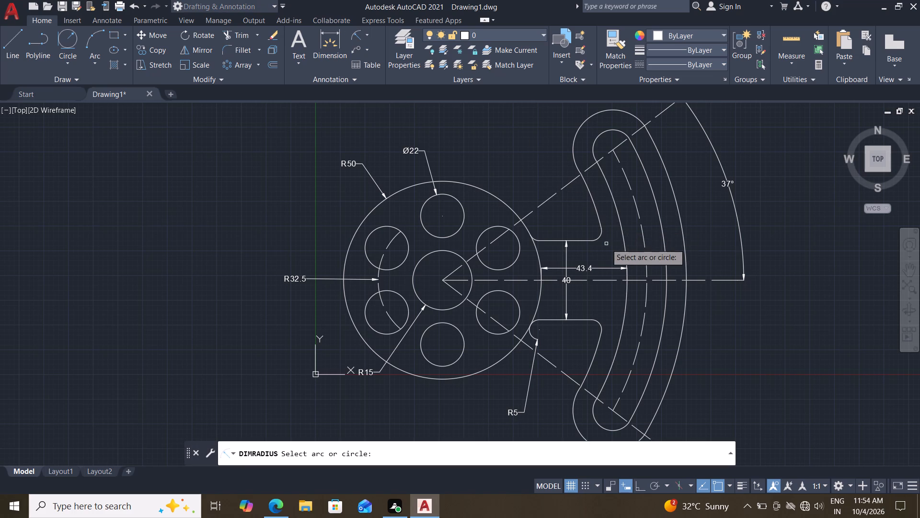
pyautogui.click(598, 240)
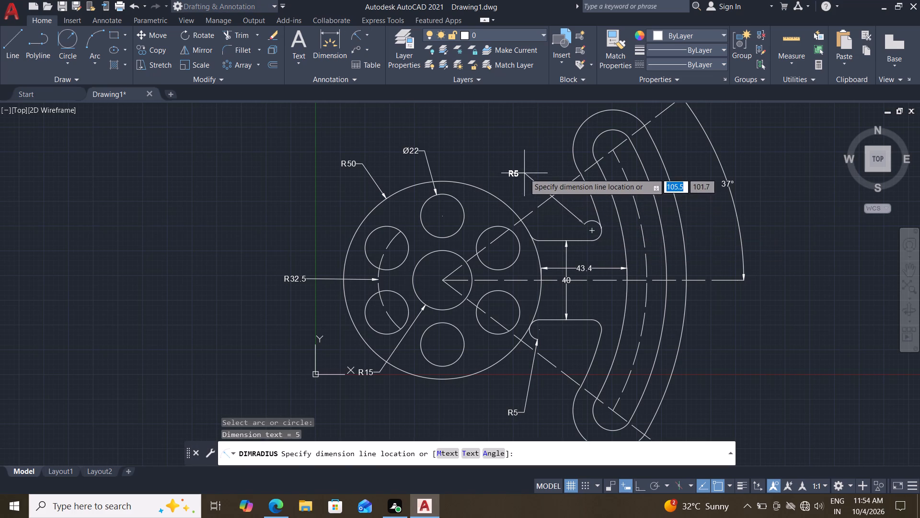
pyautogui.click(524, 173)
# Add a radius dimension to the slot body's lower inner edge arc, placed outside the part at lower right.
pyautogui.moveTo(616, 327); pyautogui.dragTo(608, 317, button='middle')
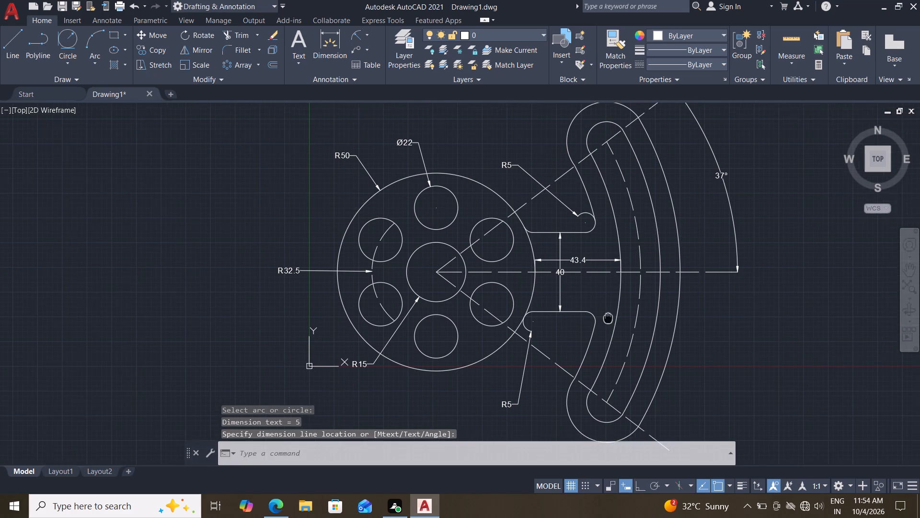
pyautogui.moveTo(608, 317); pyautogui.dragTo(597, 306, button='middle')
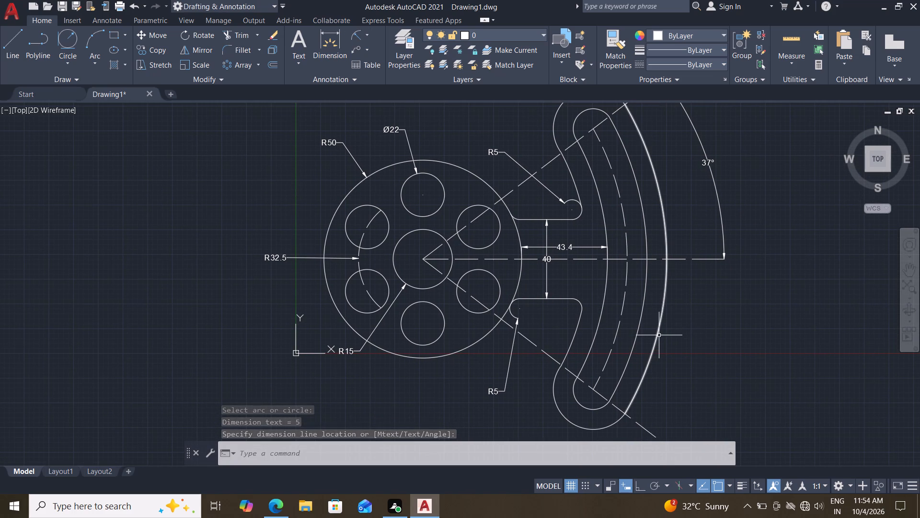
pyautogui.moveTo(698, 335); pyautogui.dragTo(699, 346, button='middle')
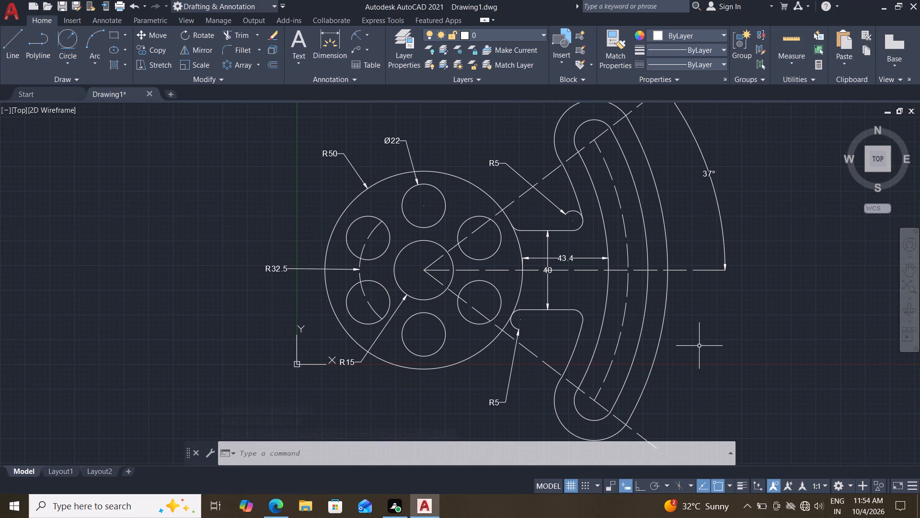
pyautogui.click(356, 34)
pyautogui.moveTo(736, 321); pyautogui.dragTo(733, 306, button='middle')
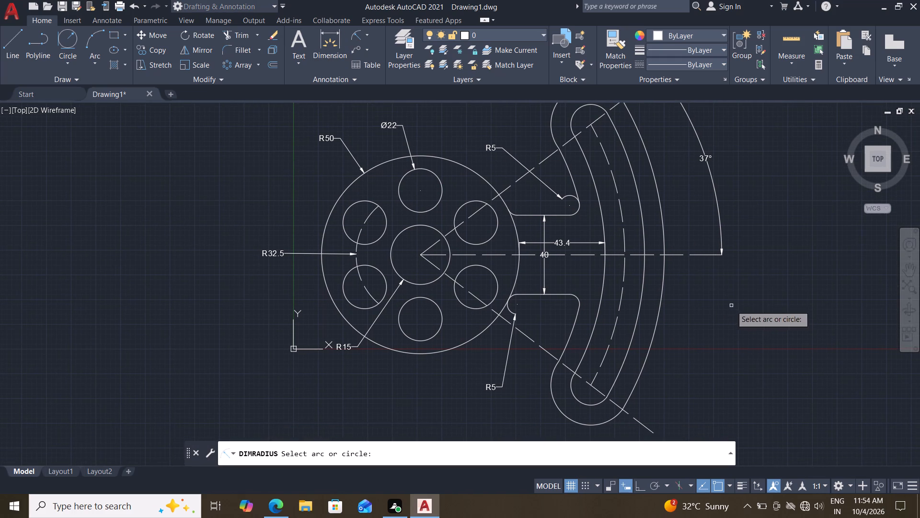
pyautogui.click(566, 341)
pyautogui.click(706, 398)
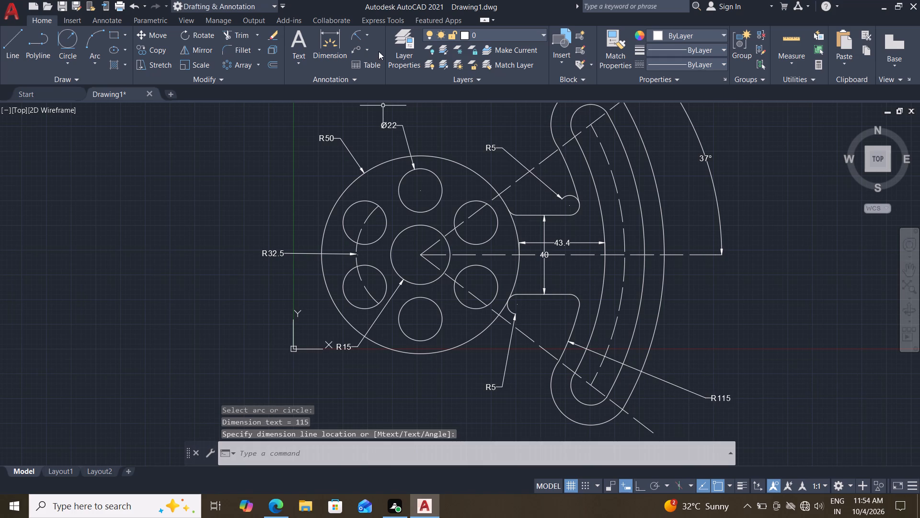
# Add a radius dimension to the curved slot's inner arc, placed outside the part above the previous radius dimension.
pyautogui.click(353, 32)
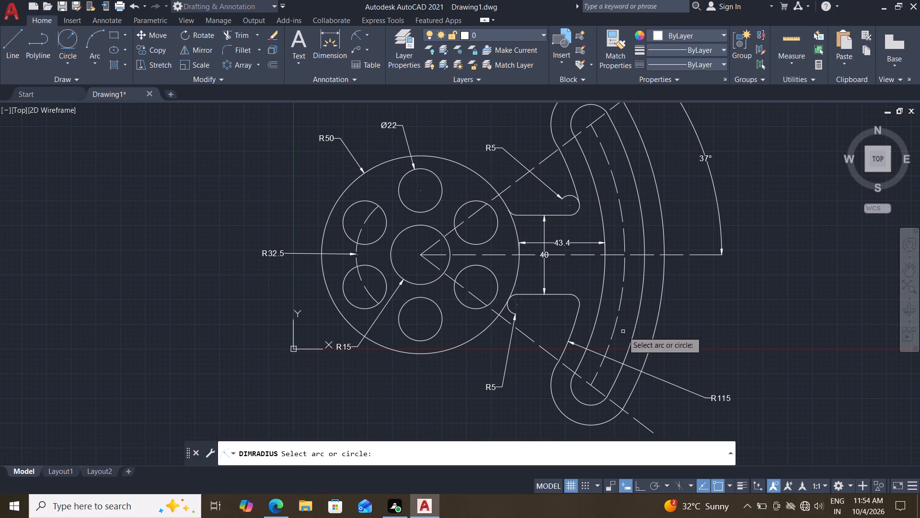
pyautogui.click(596, 324)
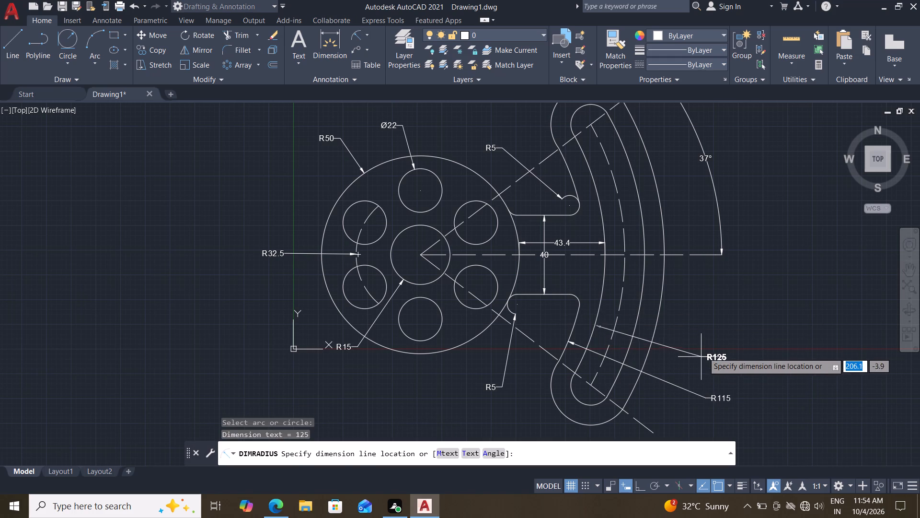
pyautogui.click(703, 353)
# Add a radius dimension to the curved slot's outer arc, placed outside the part above the inner arc's dimension.
pyautogui.moveTo(737, 339); pyautogui.dragTo(723, 374, button='middle')
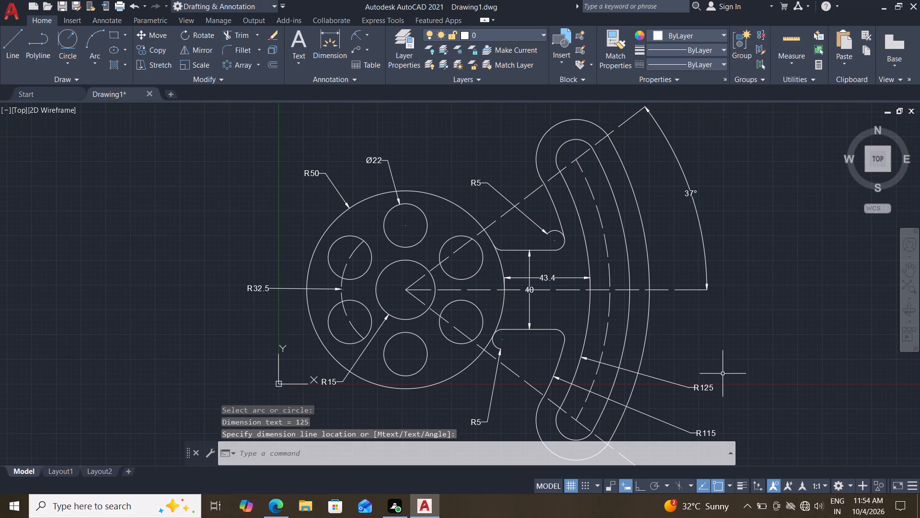
pyautogui.click(353, 30)
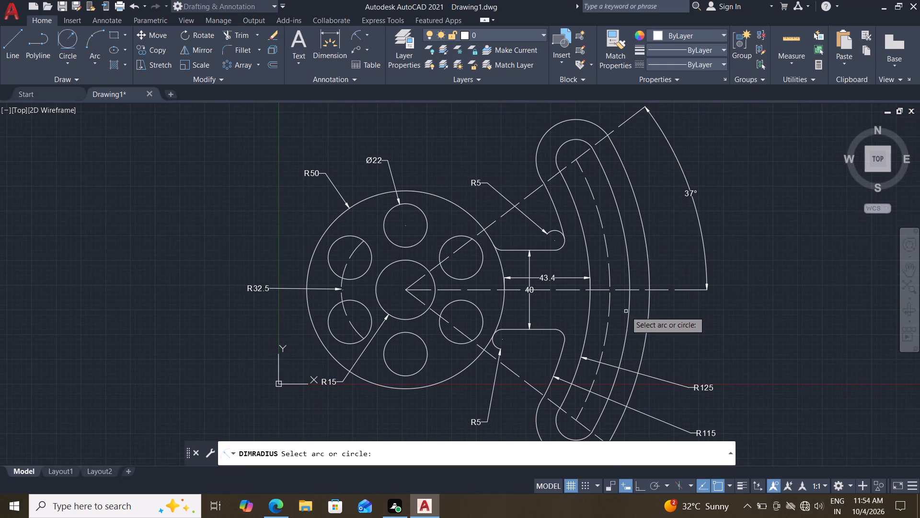
pyautogui.click(629, 318)
pyautogui.click(692, 342)
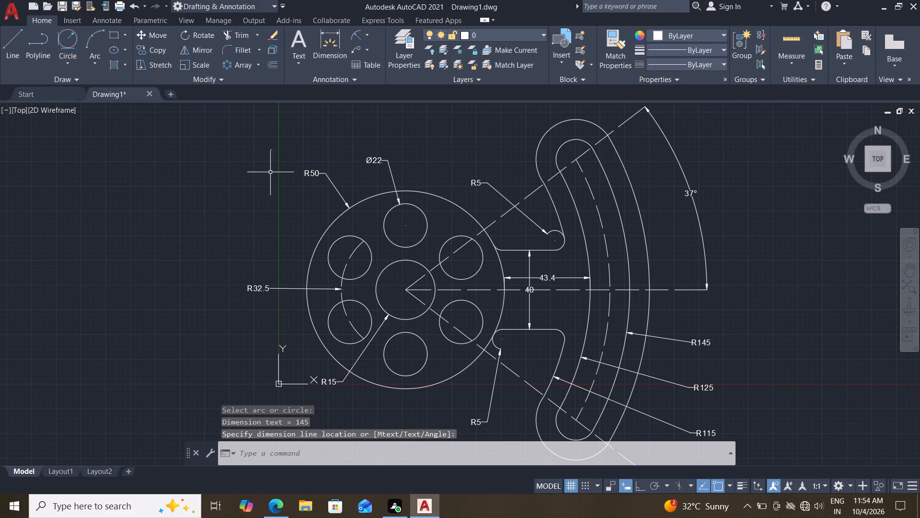
# Add a radius dimension to the slot body's outermost edge arc, placed outside the part above the slot's outer arc dimension.
pyautogui.click(354, 33)
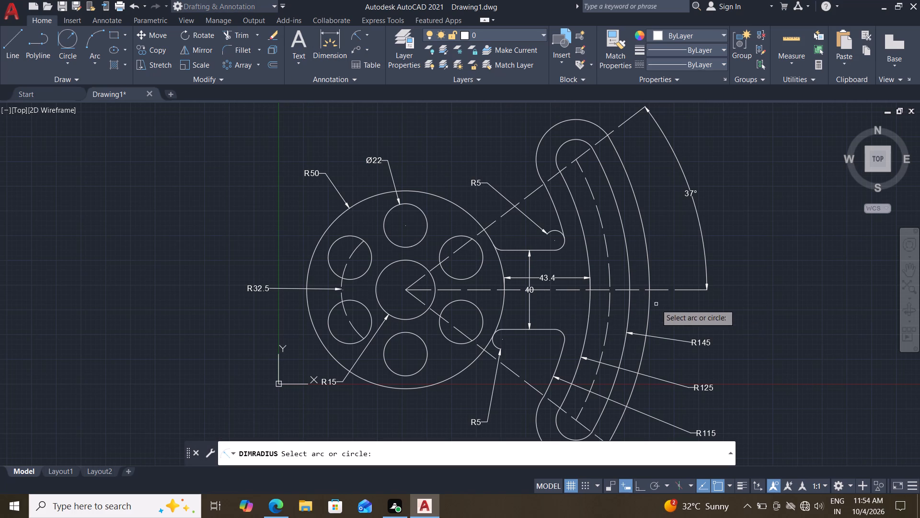
pyautogui.click(650, 304)
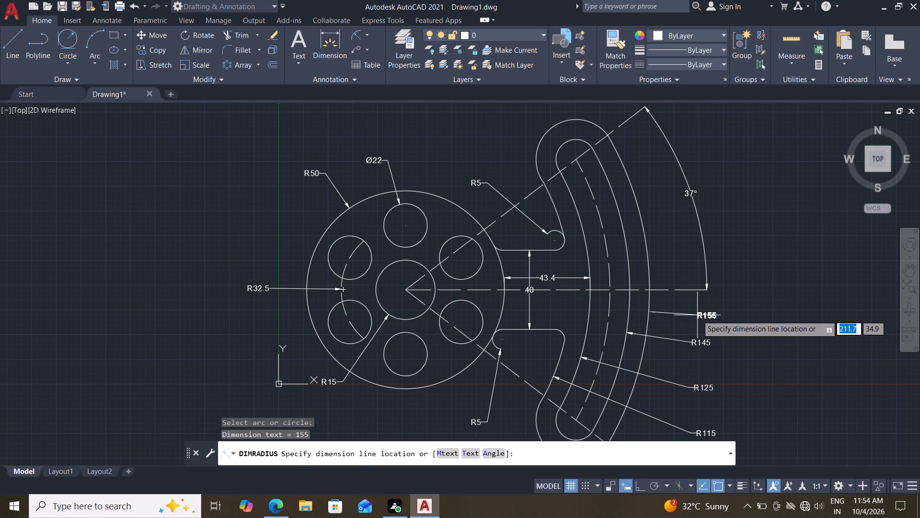
pyautogui.moveTo(697, 315); pyautogui.dragTo(705, 318)
# Set the R115 radius dimension of the slot body's lower inner edge to green with a transparency of 30.
pyautogui.moveTo(802, 379); pyautogui.dragTo(784, 333, button='middle')
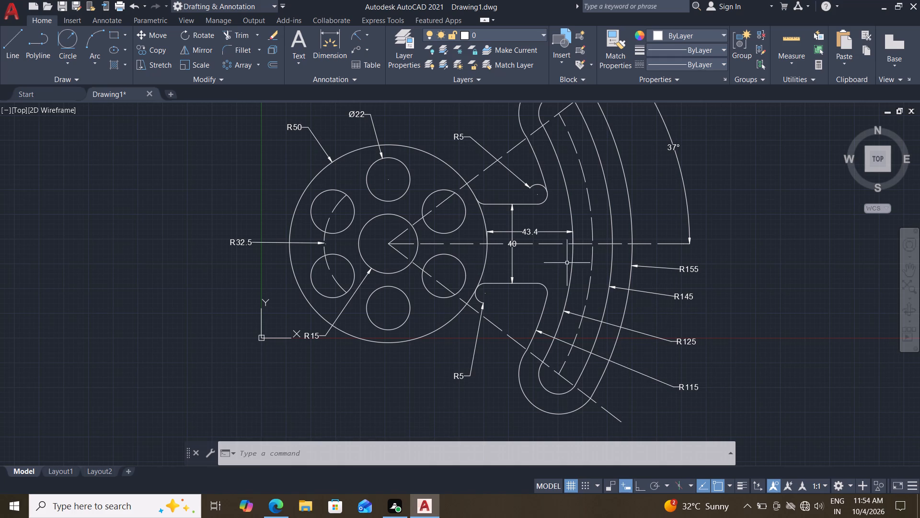
pyautogui.scroll(-1, 666, 259)
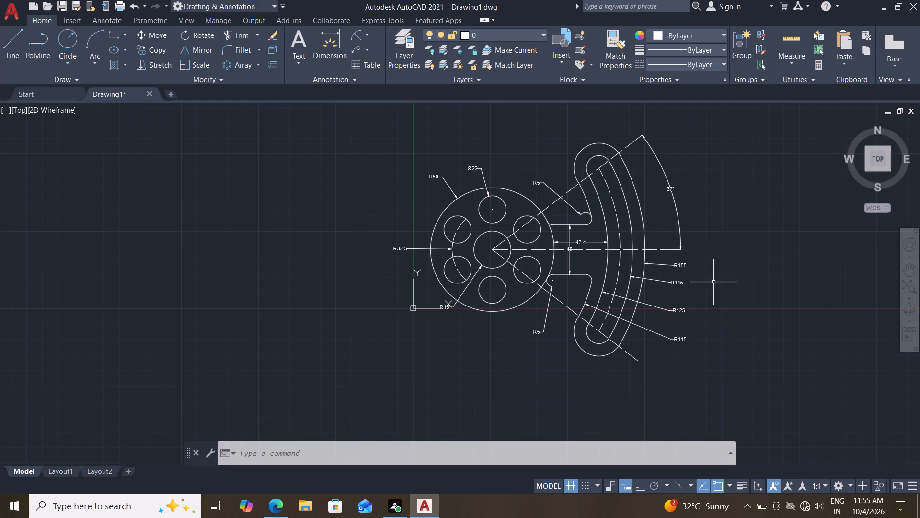
pyautogui.scroll(1, 671, 297)
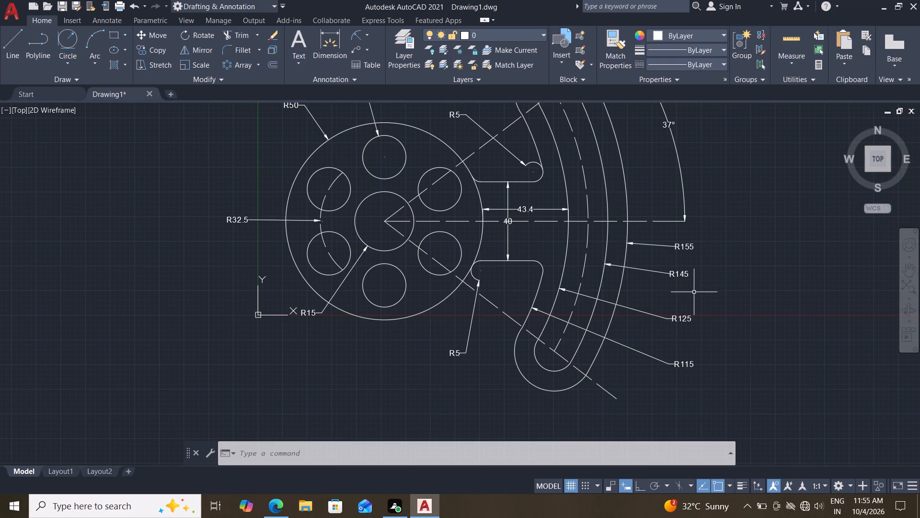
pyautogui.moveTo(701, 290); pyautogui.dragTo(728, 291, button='middle')
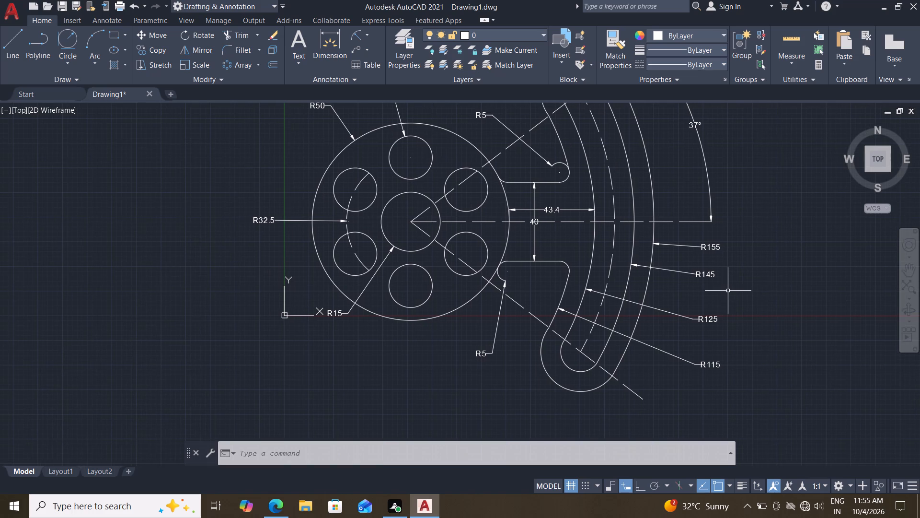
pyautogui.moveTo(728, 331); pyautogui.dragTo(734, 339, button='middle')
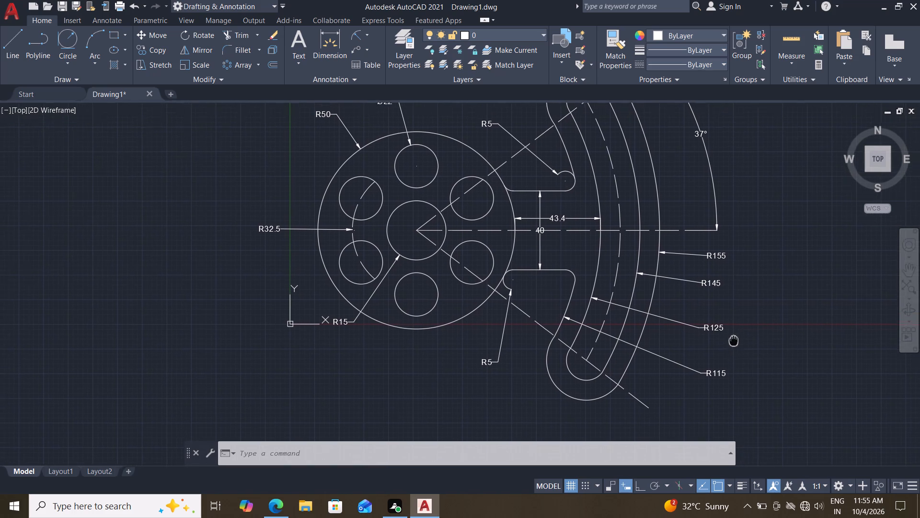
pyautogui.moveTo(734, 339); pyautogui.dragTo(735, 336, button='middle')
pyautogui.click(723, 364)
pyautogui.click(709, 399)
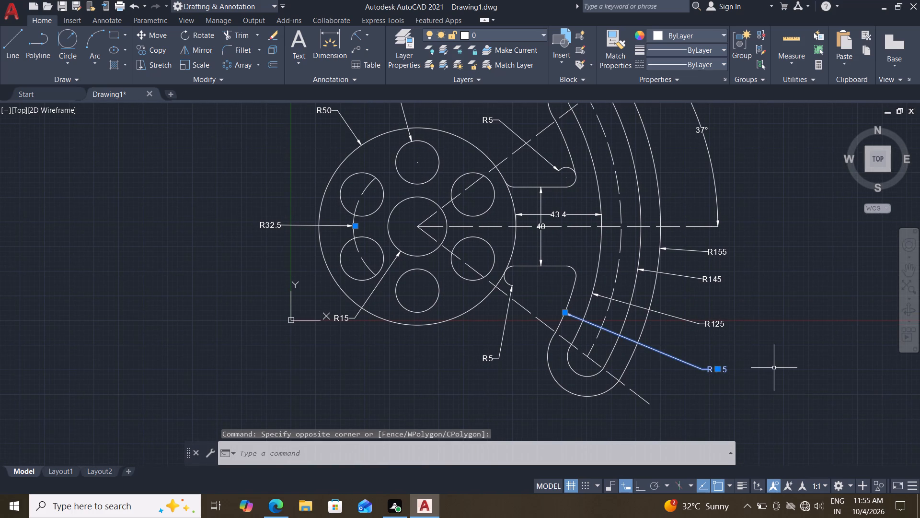
pyautogui.press('p')
pyautogui.press('r')
pyautogui.press('Return')
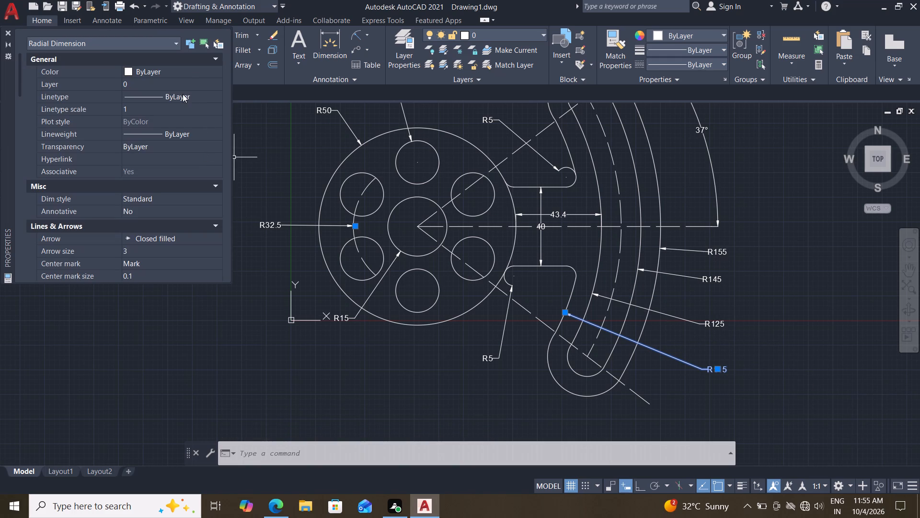
pyautogui.click(182, 71)
pyautogui.click(182, 71)
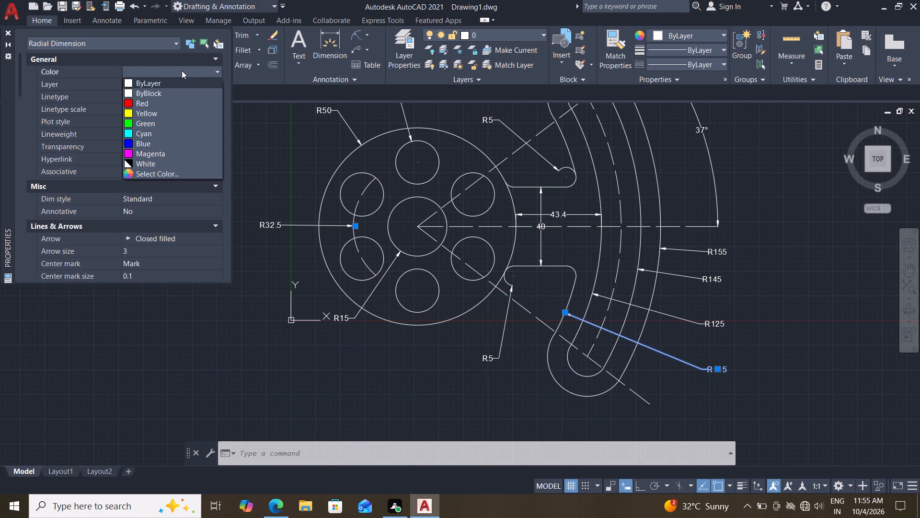
pyautogui.click(149, 125)
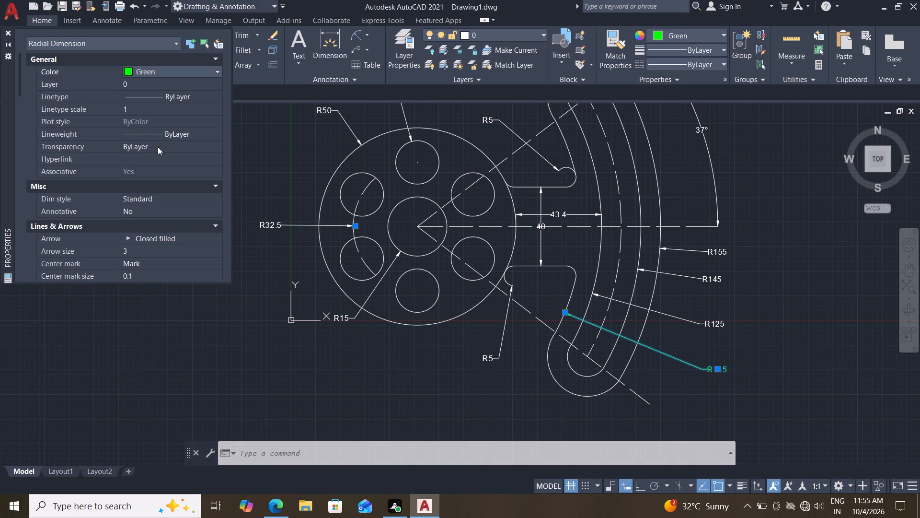
pyautogui.click(158, 147)
pyautogui.write('30')
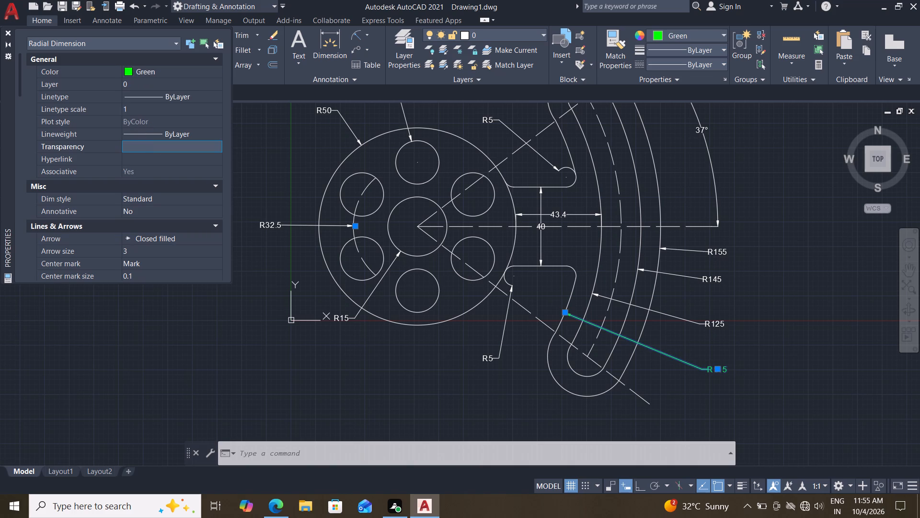
pyautogui.press('Return')
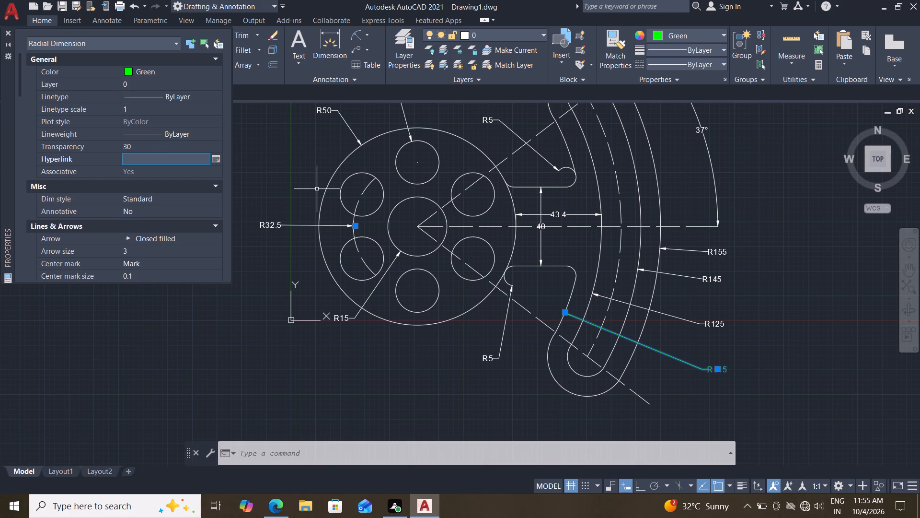
pyautogui.press('Escape')
pyautogui.press('Escape')
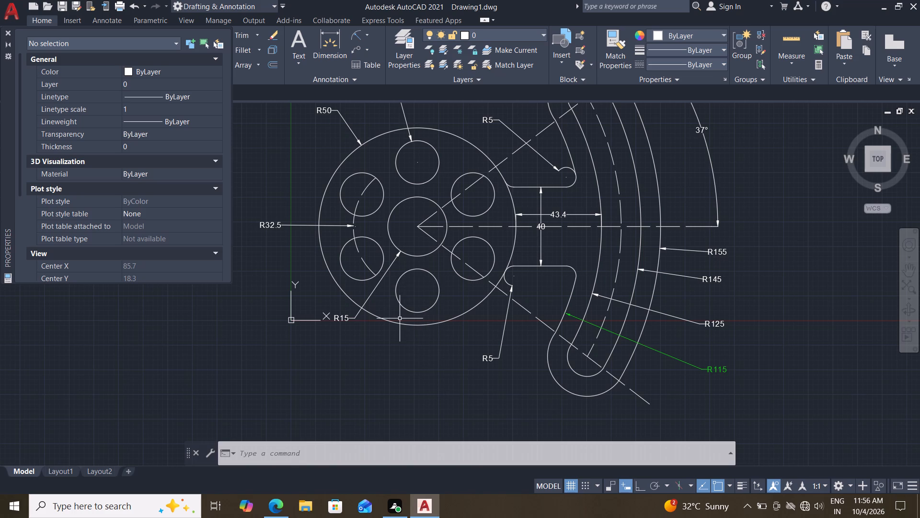
# Set the R15 radius dimension of the hub's central hole to green with a transparency of 30.
pyautogui.click(370, 297)
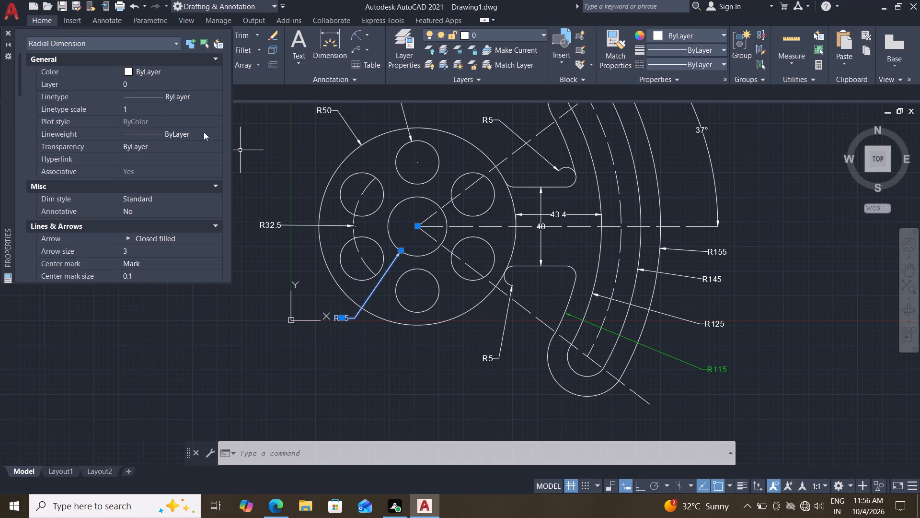
pyautogui.click(176, 74)
pyautogui.click(176, 74)
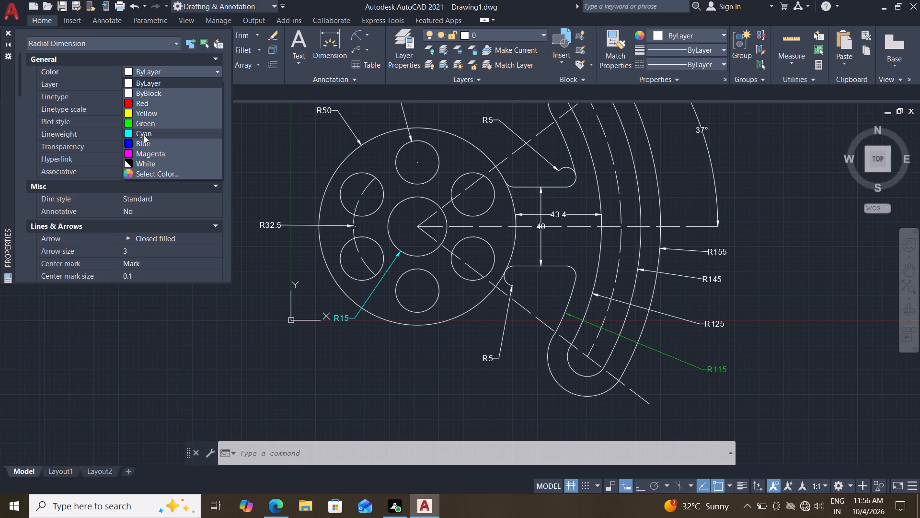
pyautogui.click(145, 122)
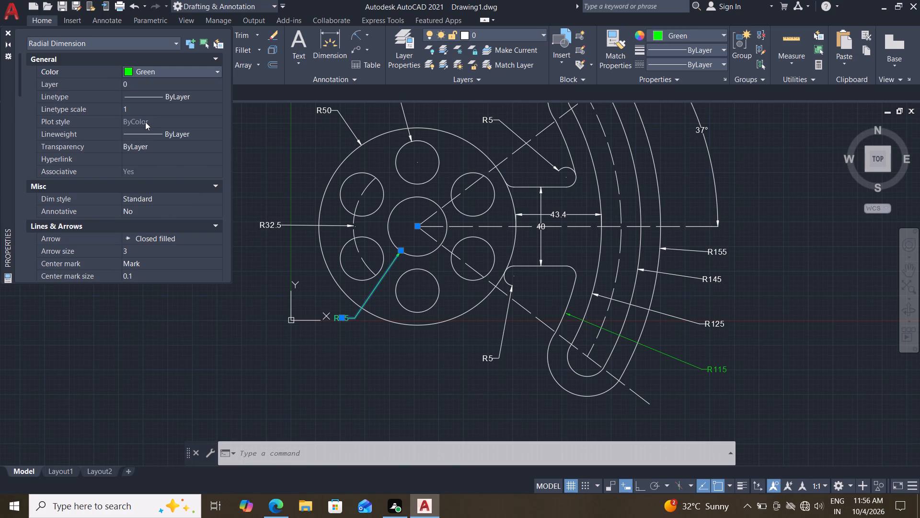
pyautogui.click(151, 148)
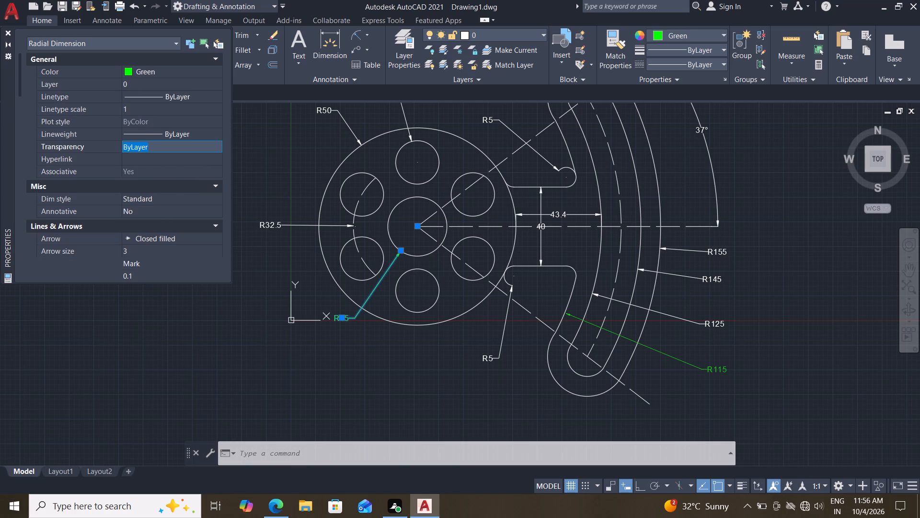
pyautogui.write('30')
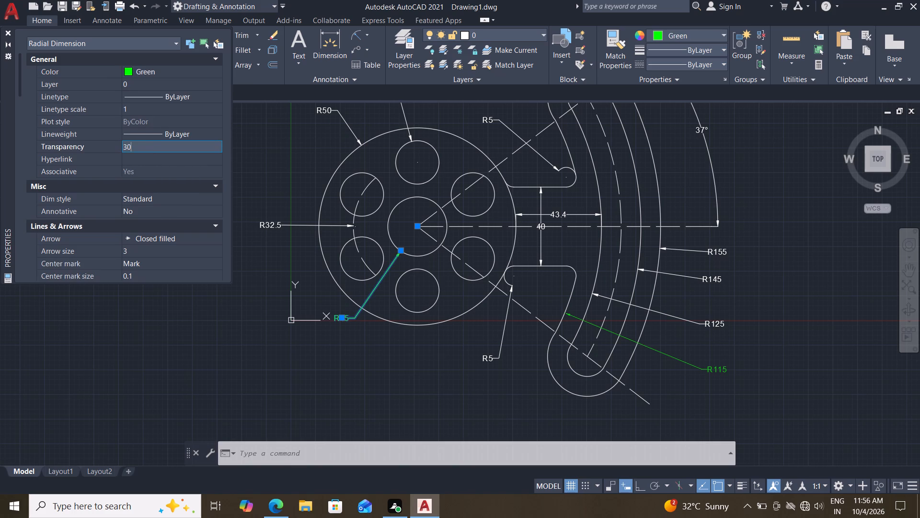
pyautogui.press('Return')
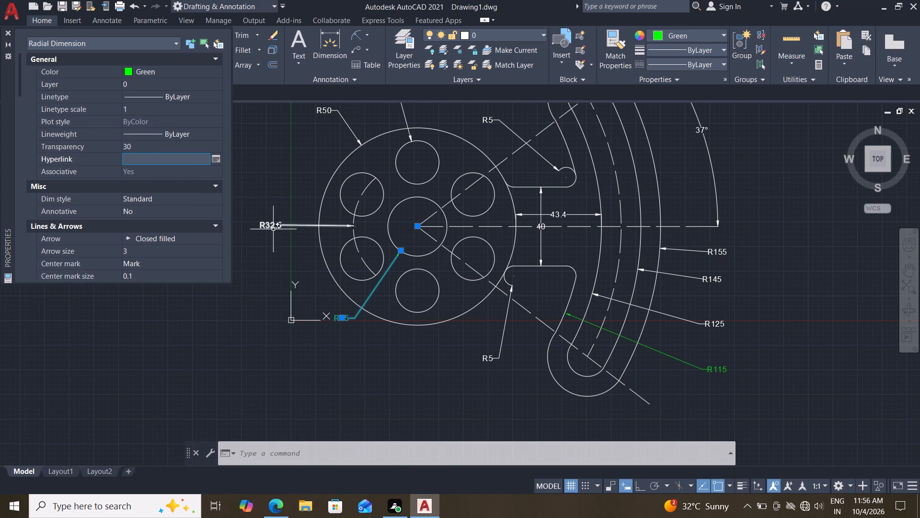
pyautogui.press('Escape')
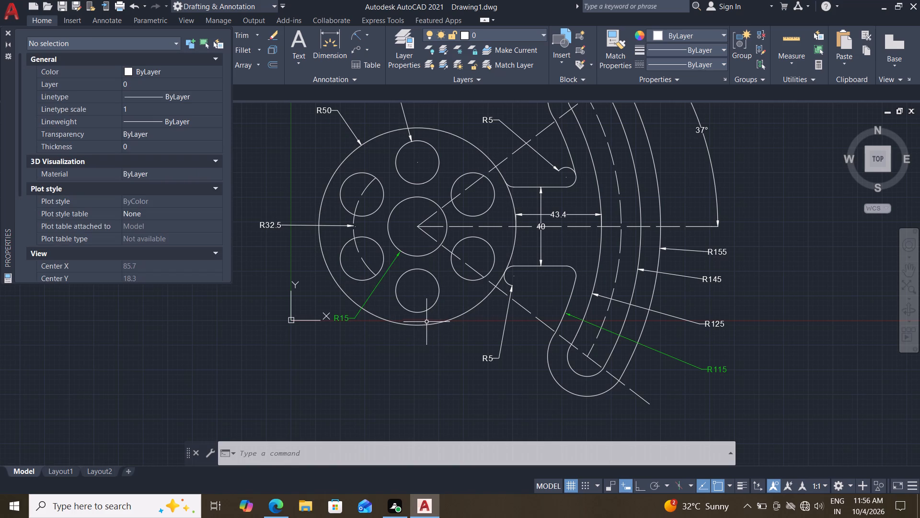
# Set the R32.5 radius dimension of the hub's dashed hole-circle arc to green with a transparency of 30.
pyautogui.moveTo(394, 278); pyautogui.dragTo(395, 324, button='middle')
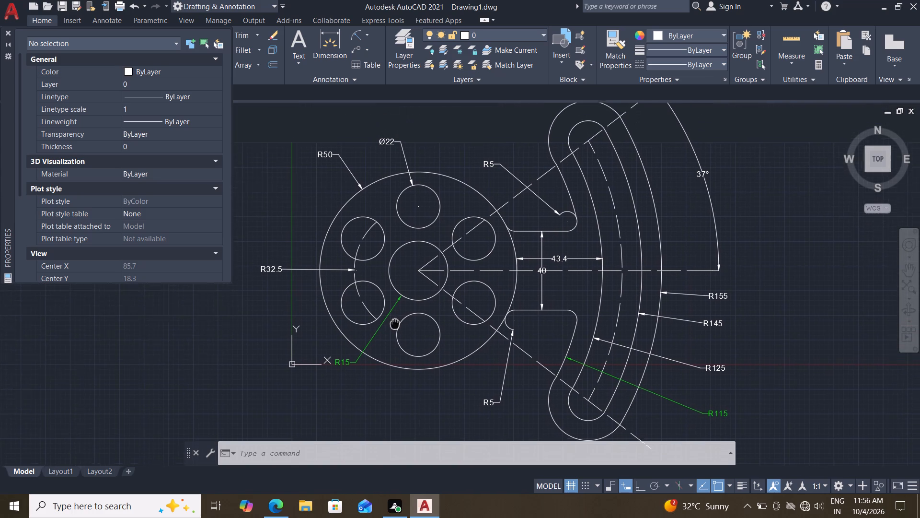
pyautogui.moveTo(395, 324); pyautogui.dragTo(403, 327, button='middle')
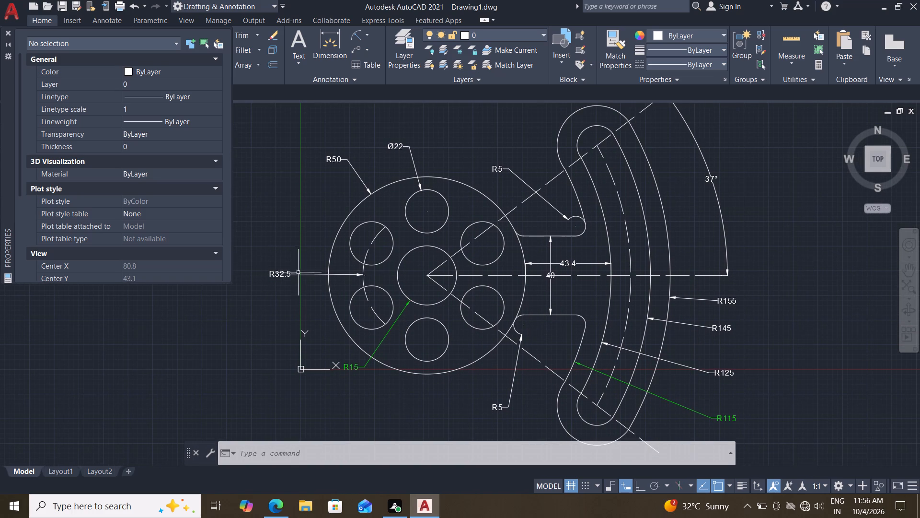
pyautogui.click(300, 273)
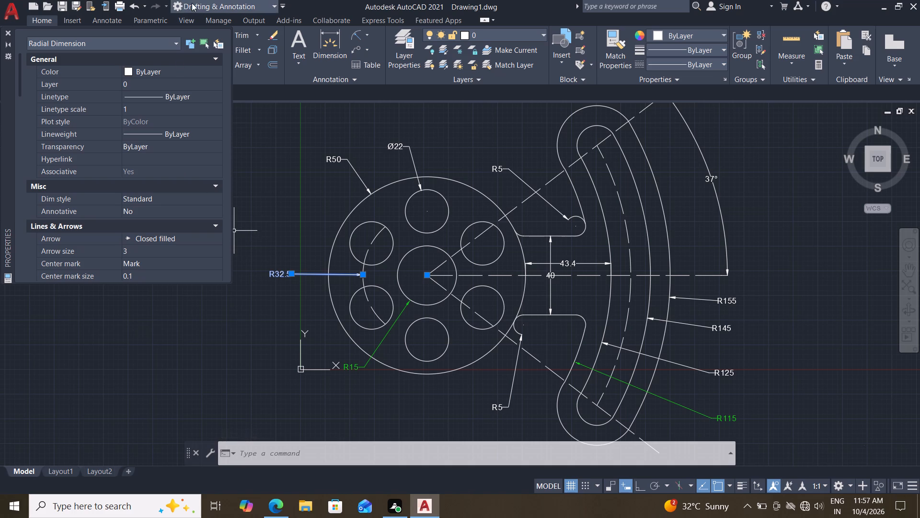
pyautogui.click(182, 69)
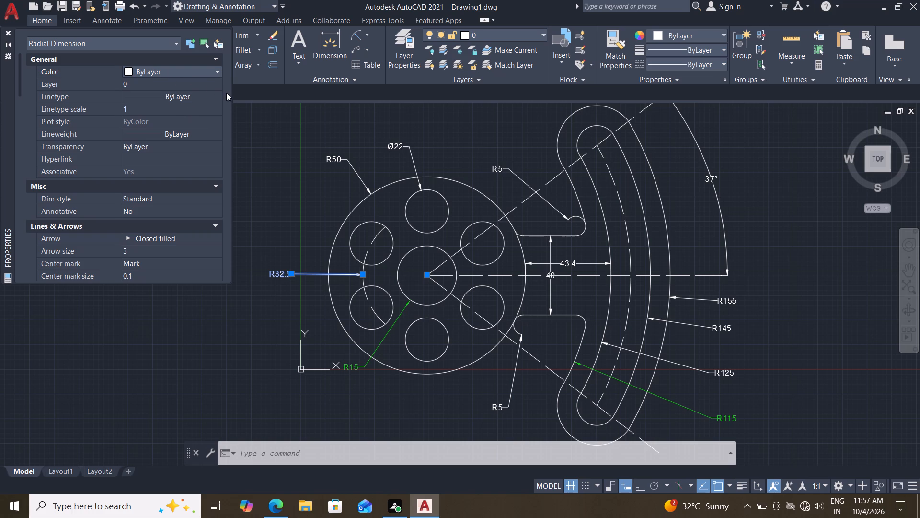
pyautogui.click(199, 72)
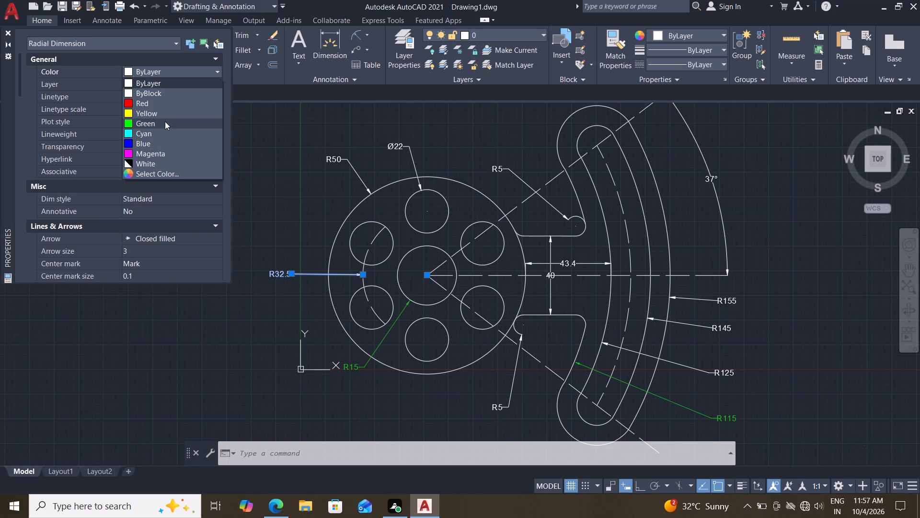
pyautogui.click(165, 125)
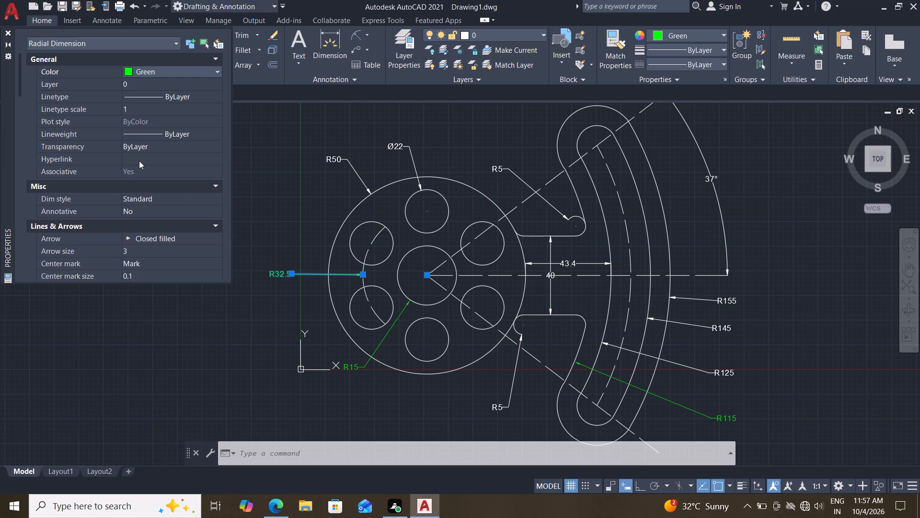
pyautogui.click(151, 144)
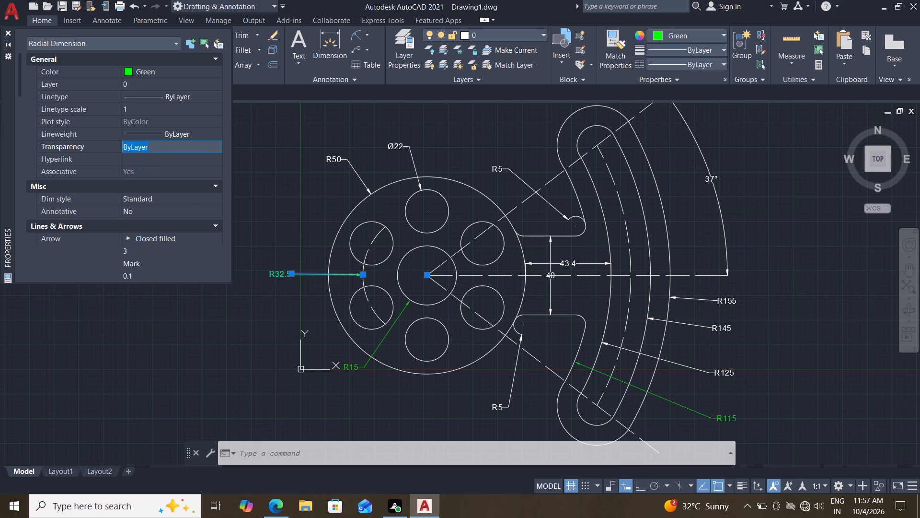
pyautogui.write('30')
pyautogui.press('Return')
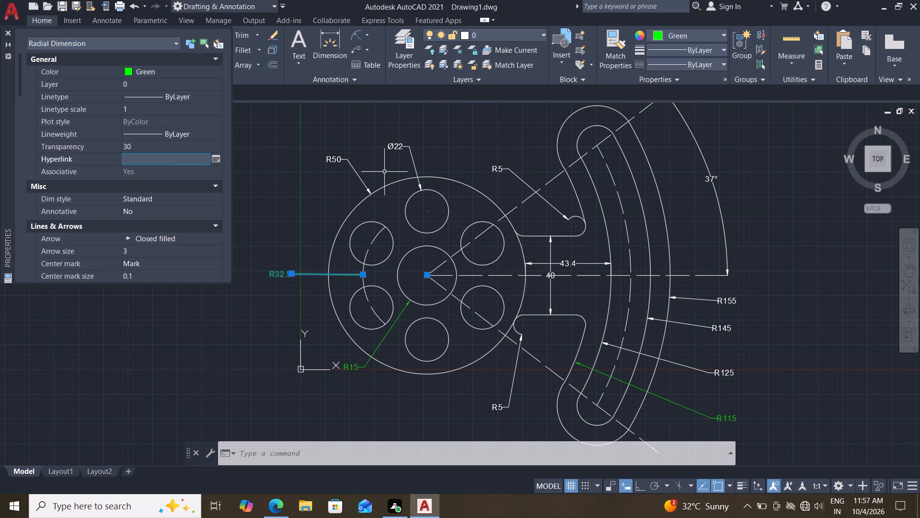
pyautogui.press('Escape')
pyautogui.press('Escape')
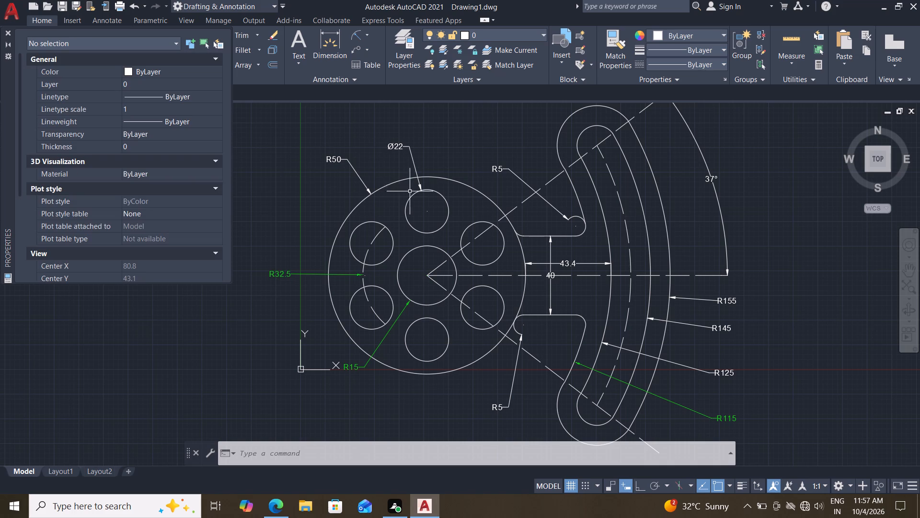
# Set the R50 radius dimension of the hub's outer circle to green with a transparency of 30.
pyautogui.click(356, 174)
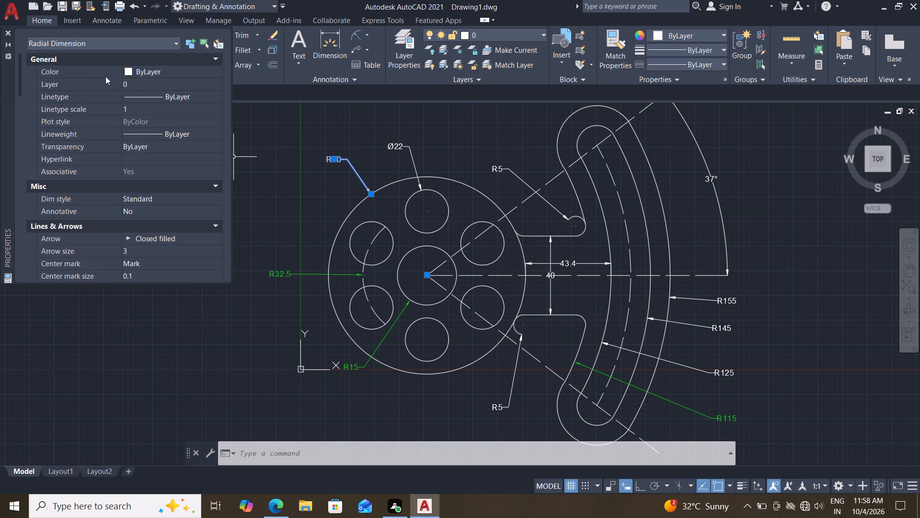
pyautogui.click(138, 73)
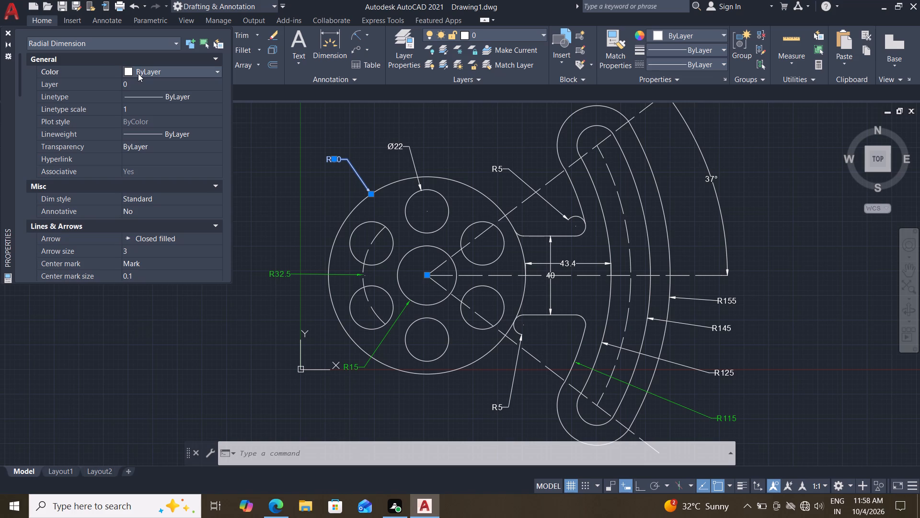
pyautogui.click(138, 73)
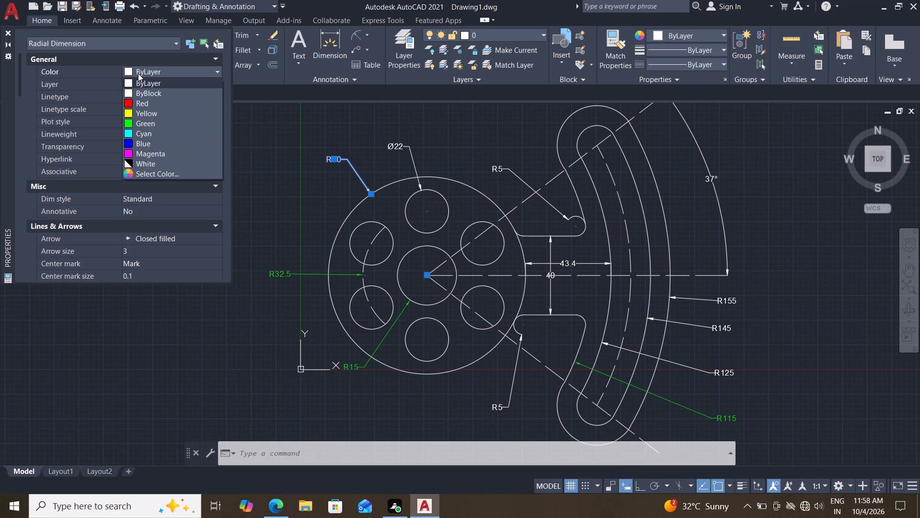
pyautogui.click(137, 123)
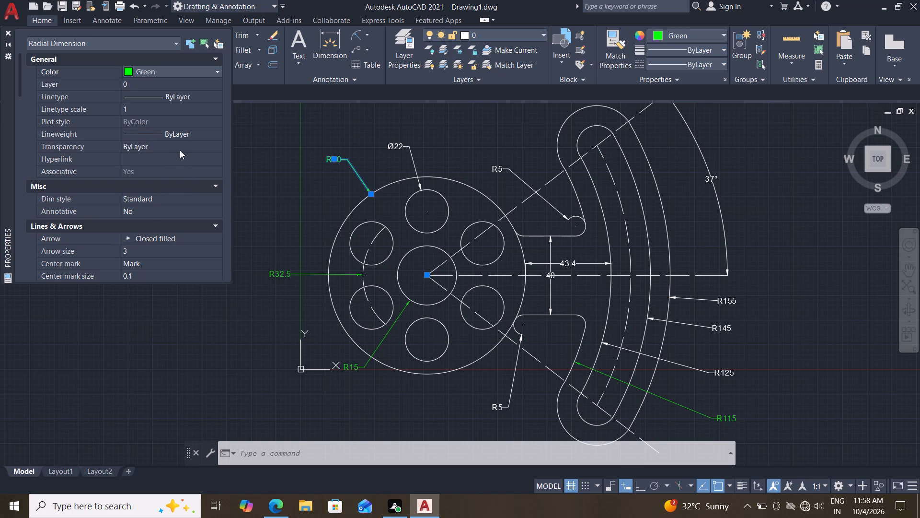
pyautogui.click(146, 145)
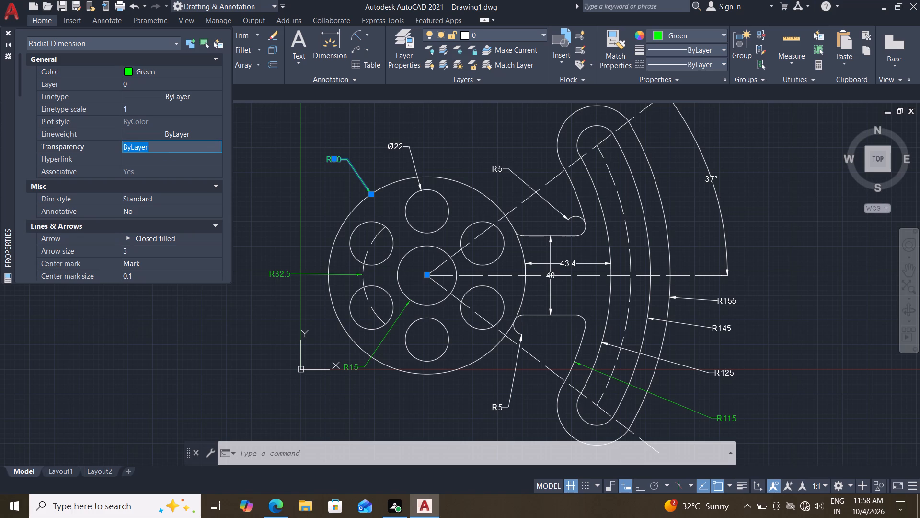
pyautogui.write('30')
pyautogui.press('Return')
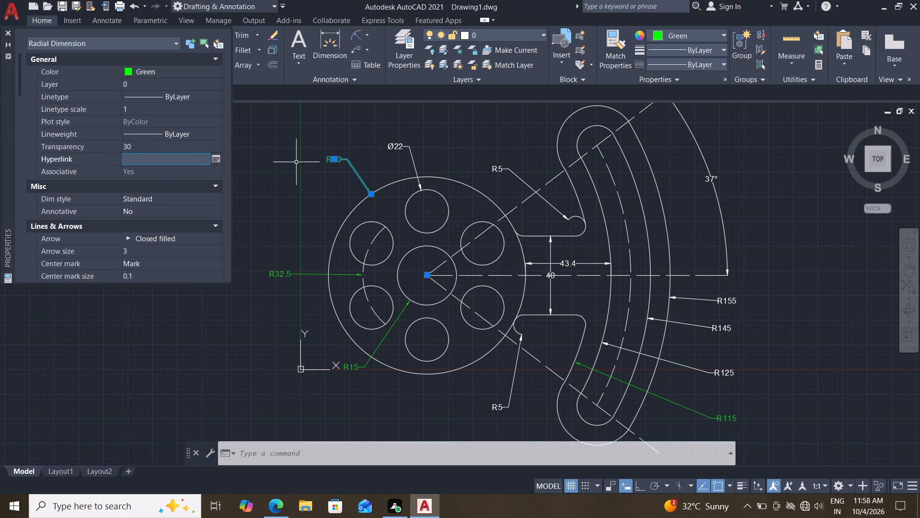
pyautogui.press('Escape')
pyautogui.press('Escape')
pyautogui.press('Escape')
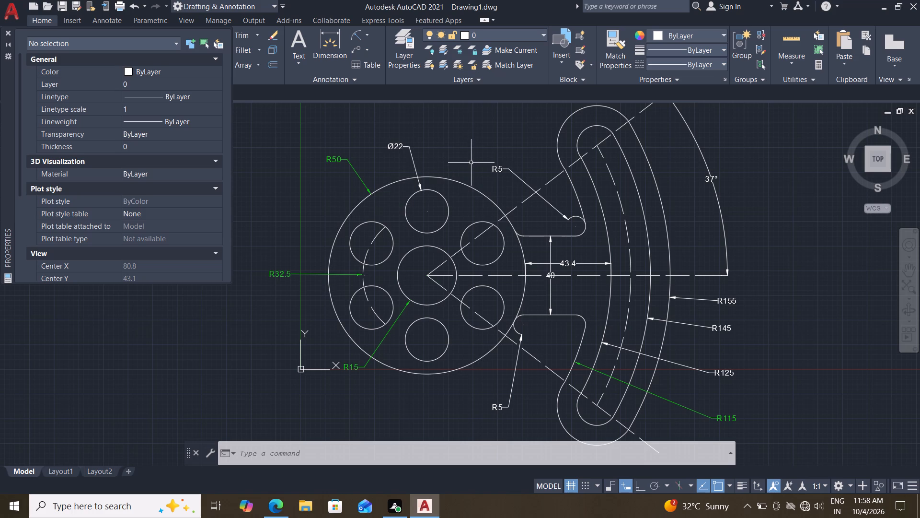
# Set the Ø22 diameter dimension of the hub's top small hole to green with a transparency of 30.
pyautogui.click(413, 161)
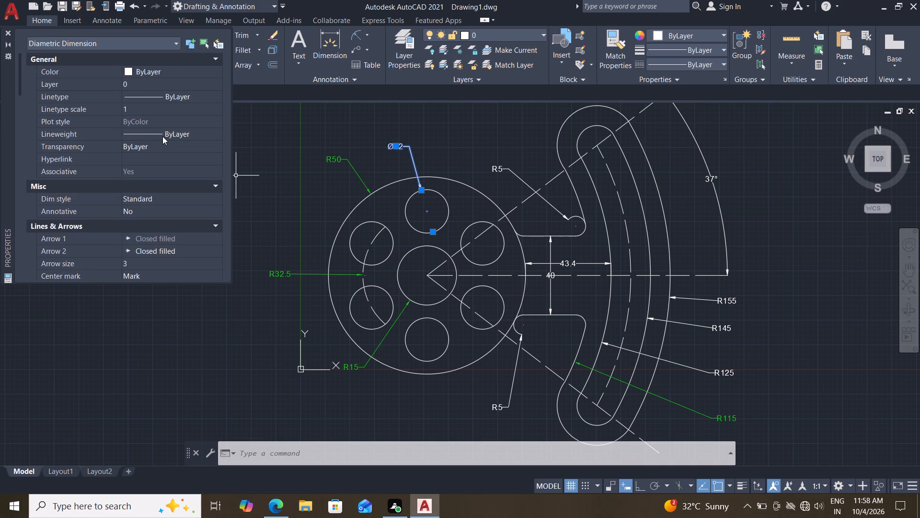
pyautogui.click(160, 75)
pyautogui.click(160, 75)
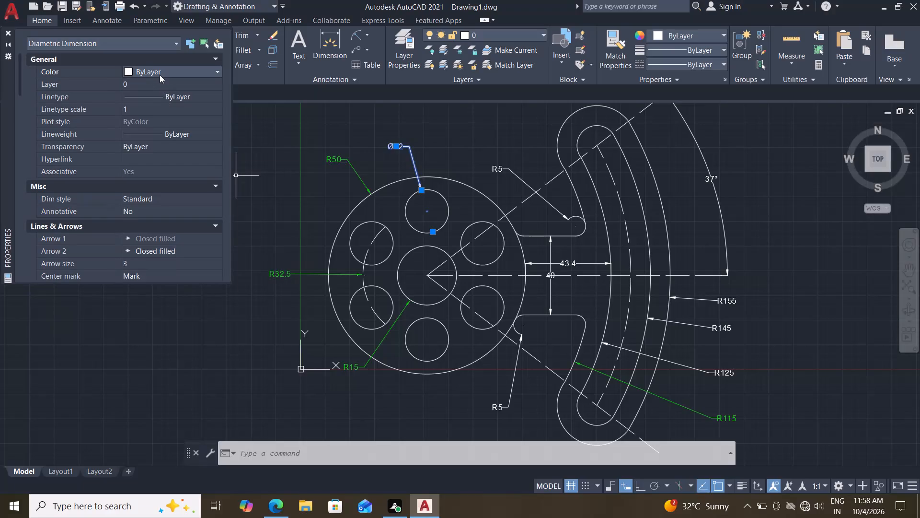
pyautogui.click(147, 119)
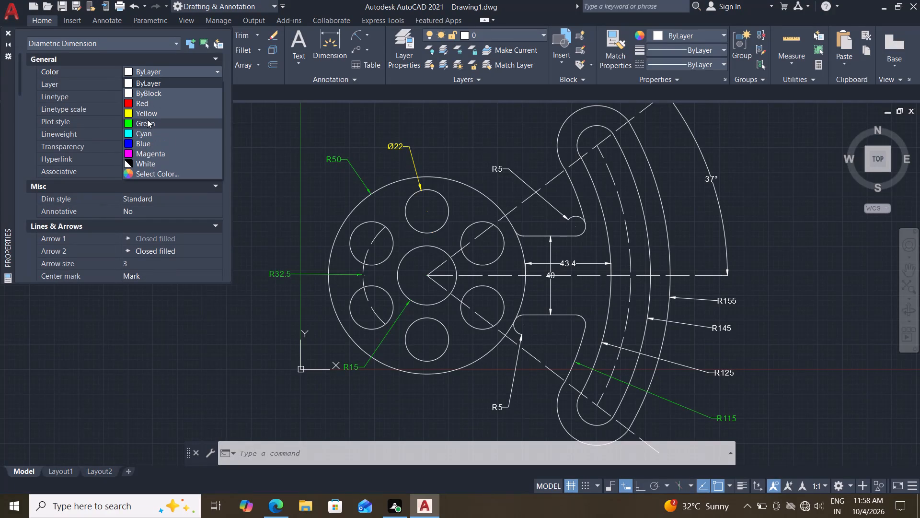
pyautogui.click(150, 144)
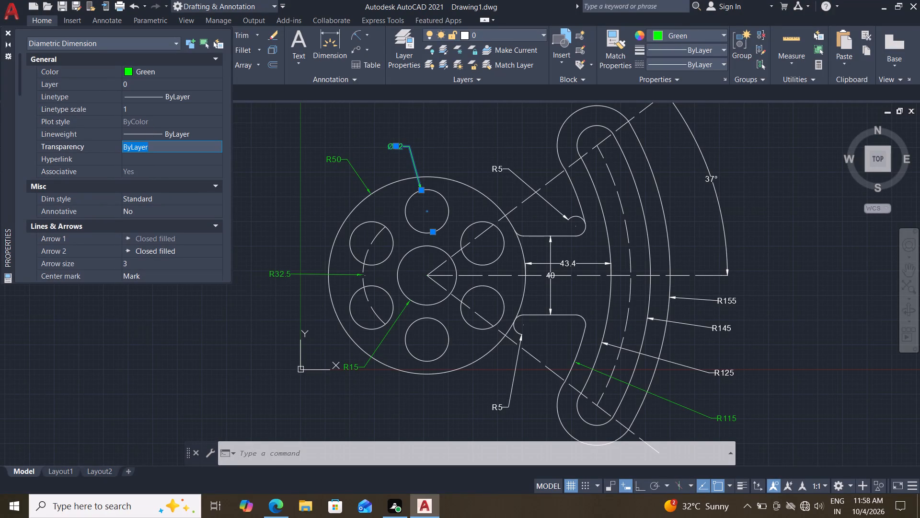
pyautogui.write('30')
pyautogui.press('Return')
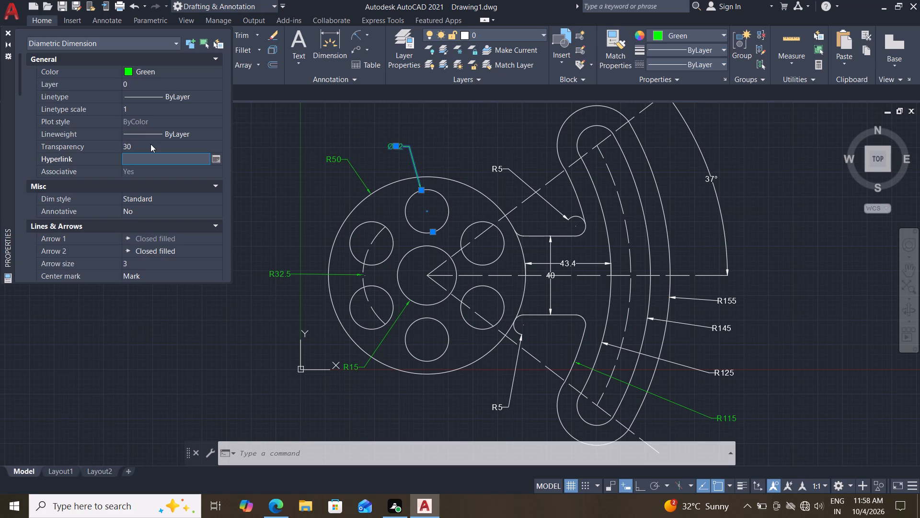
pyautogui.press('Escape')
pyautogui.press('Escape')
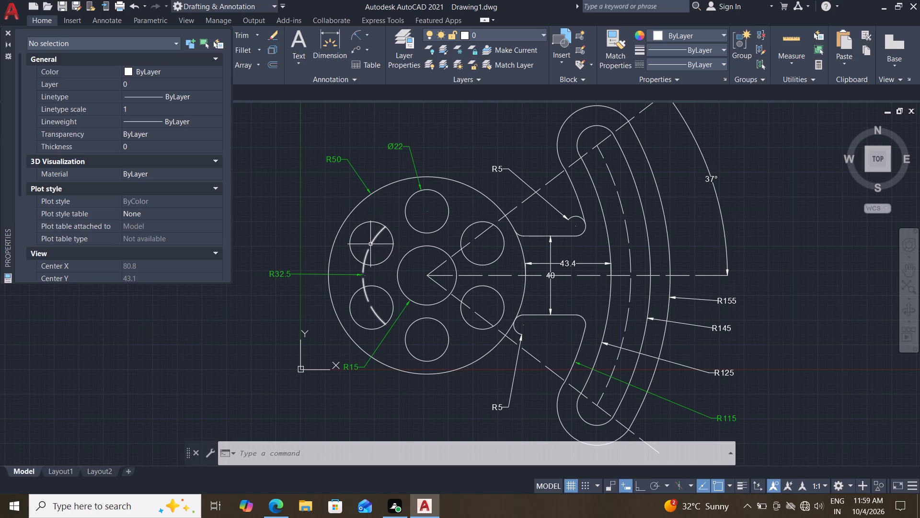
# Set the 37° angular dimension between the horizontal and upper slanted centerlines to green with a transparency of 30.
pyautogui.moveTo(372, 242); pyautogui.dragTo(367, 242, button='middle')
pyautogui.moveTo(366, 243); pyautogui.dragTo(370, 242, button='middle')
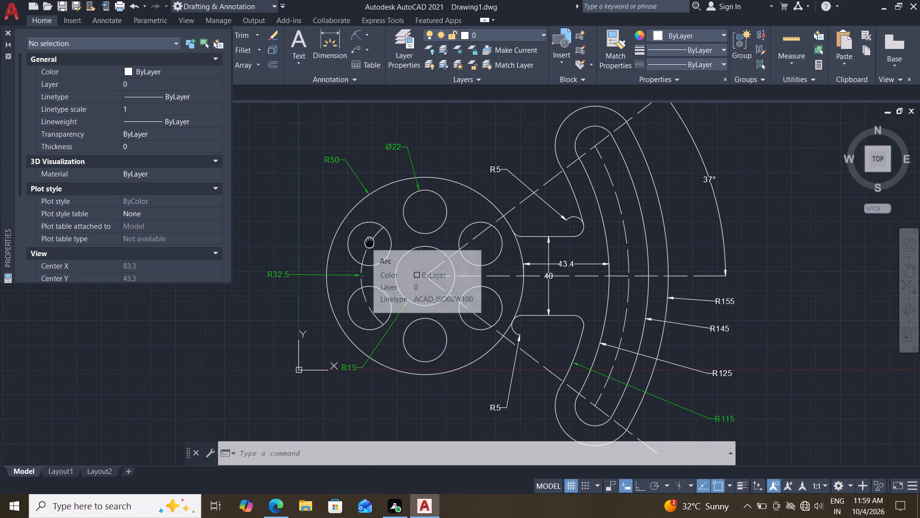
pyautogui.moveTo(370, 242); pyautogui.dragTo(300, 247, button='middle')
pyautogui.middleClick(296, 256)
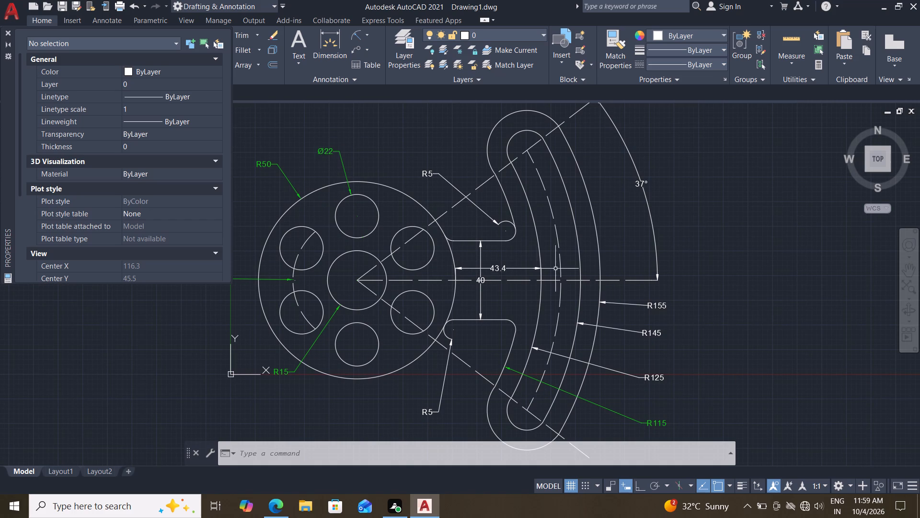
pyautogui.click(647, 205)
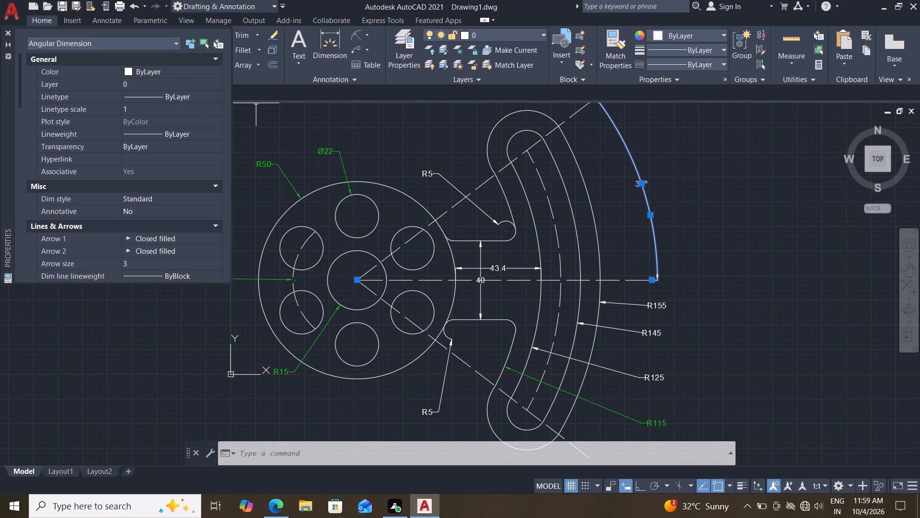
pyautogui.click(169, 72)
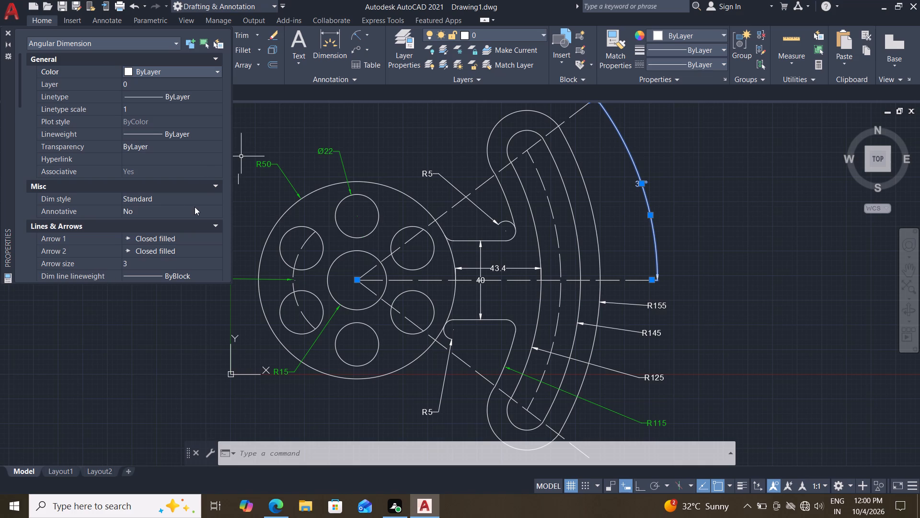
pyautogui.moveTo(329, 189); pyautogui.dragTo(429, 188, button='middle')
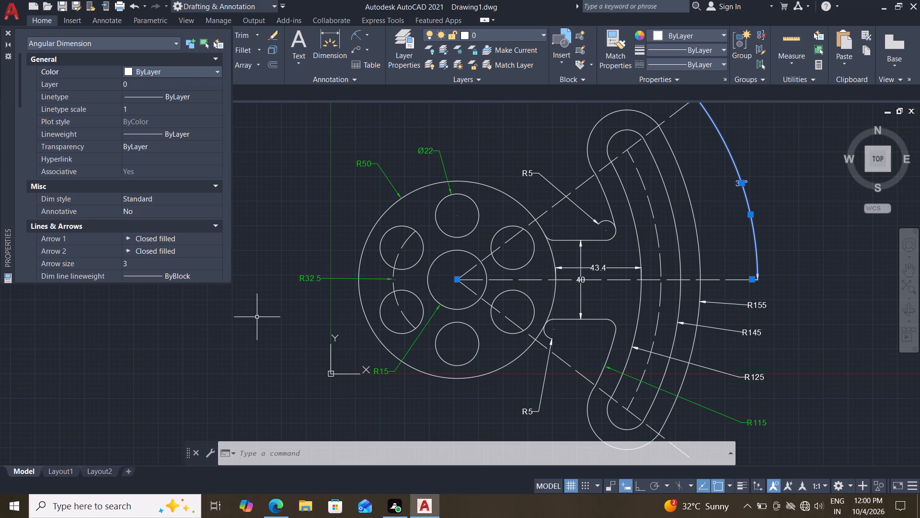
pyautogui.doubleClick(160, 75)
pyautogui.click(156, 69)
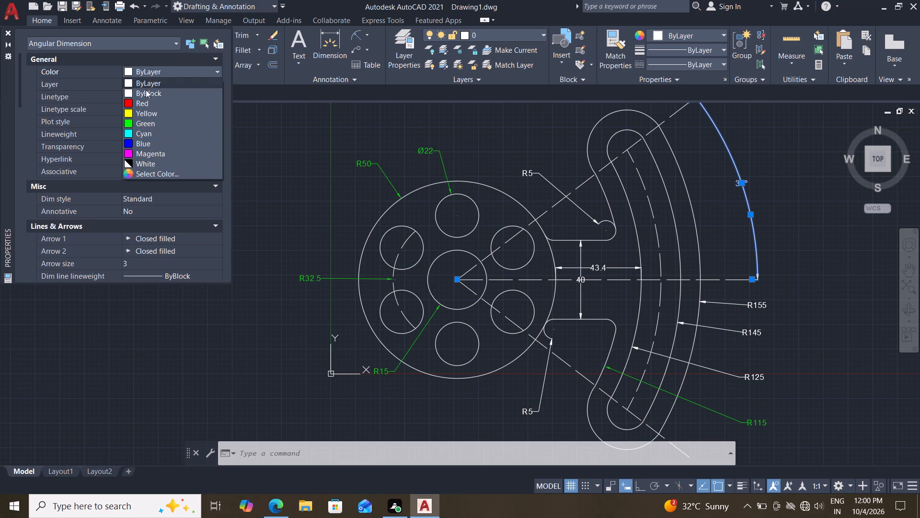
pyautogui.click(143, 120)
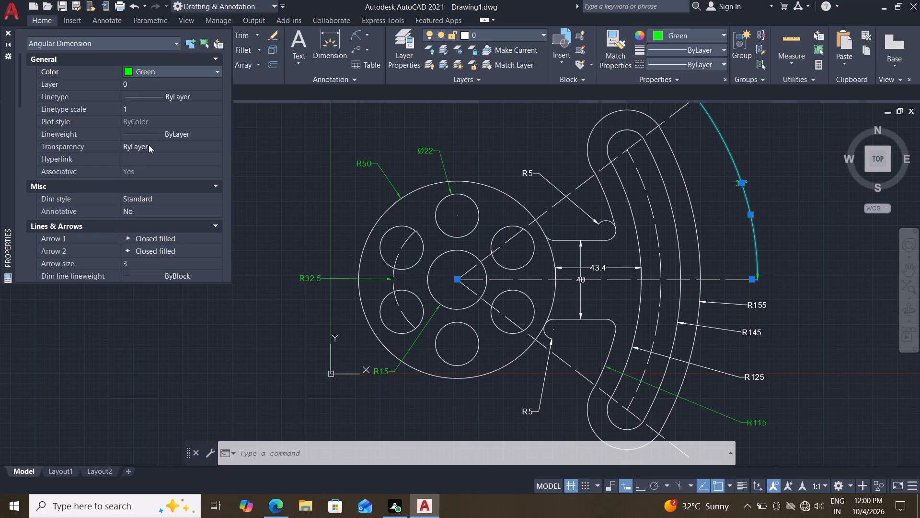
pyautogui.moveTo(153, 144); pyautogui.dragTo(89, 155)
pyautogui.write('30')
pyautogui.press('Return')
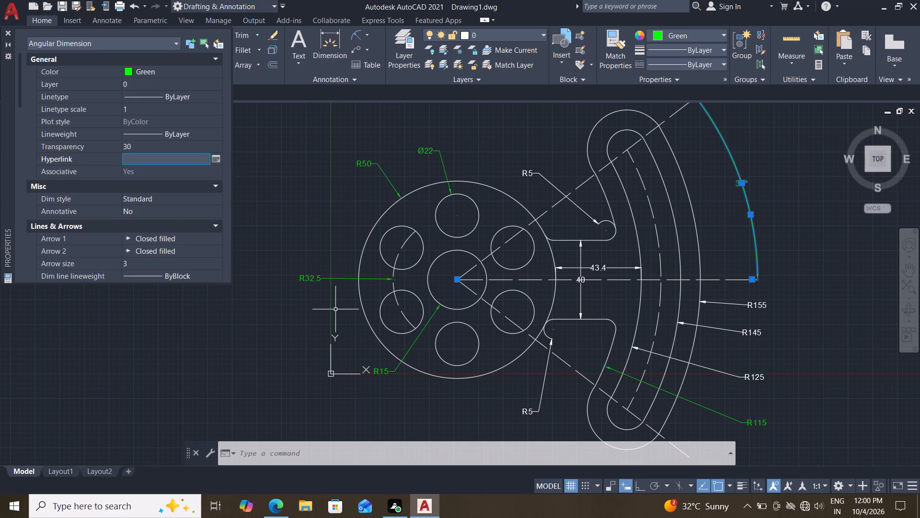
pyautogui.moveTo(492, 173); pyautogui.dragTo(479, 194, button='middle')
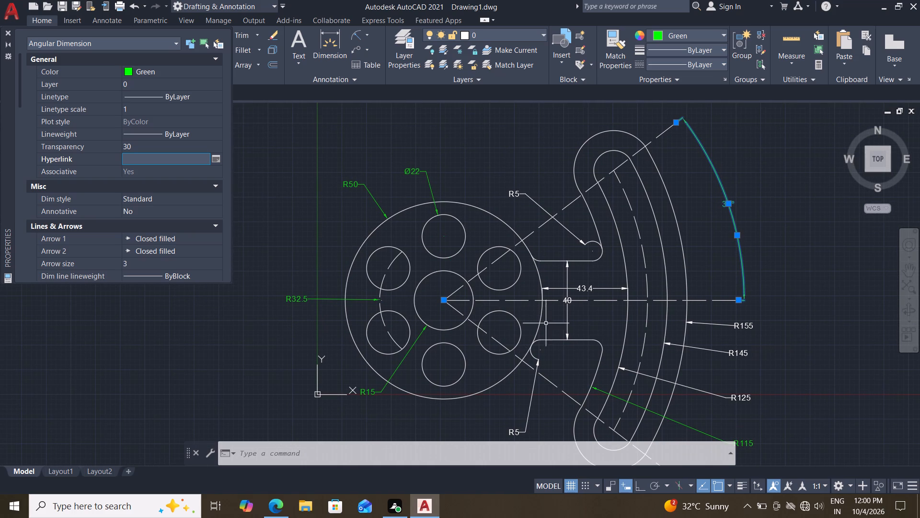
pyautogui.moveTo(679, 224); pyautogui.dragTo(669, 222, button='middle')
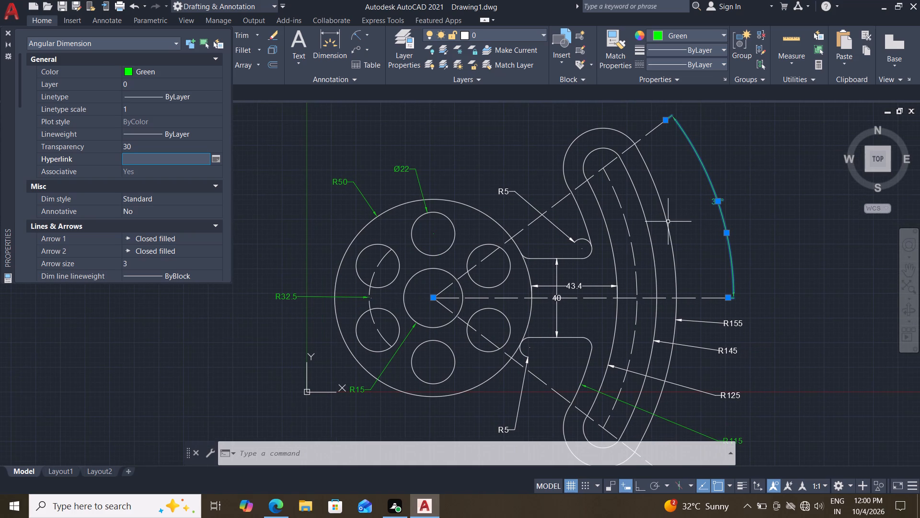
pyautogui.press('Escape')
pyautogui.press('Escape')
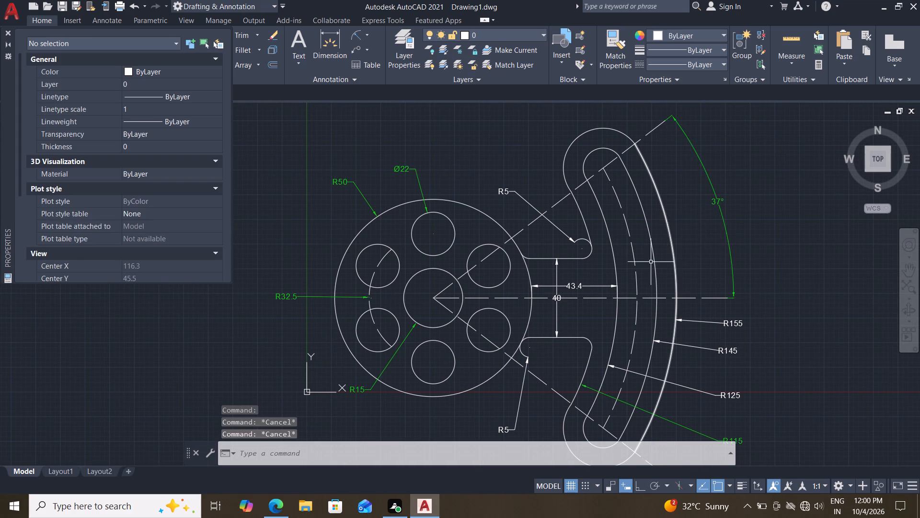
# Set the R5 radius dimension of the lower fillet between hub and arm to green with a transparency of 30.
pyautogui.moveTo(390, 427); pyautogui.dragTo(378, 373, button='middle')
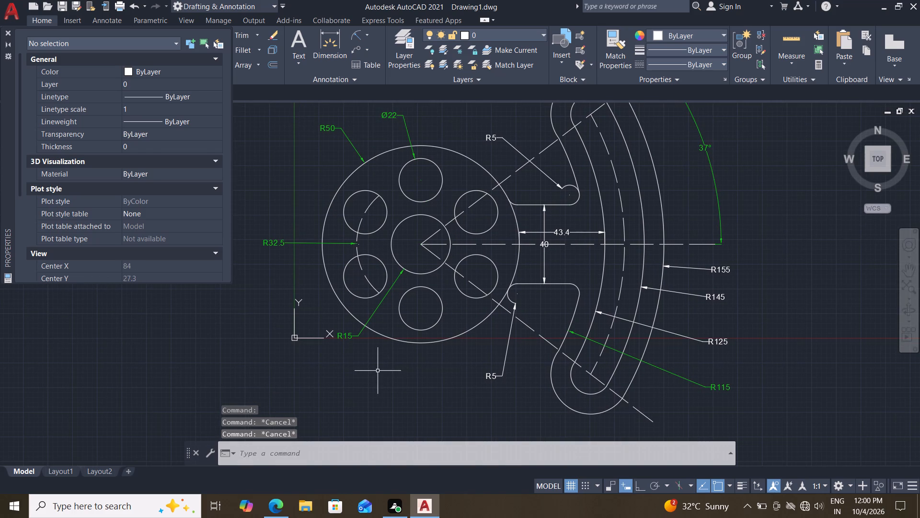
pyautogui.click(525, 368)
pyautogui.click(467, 397)
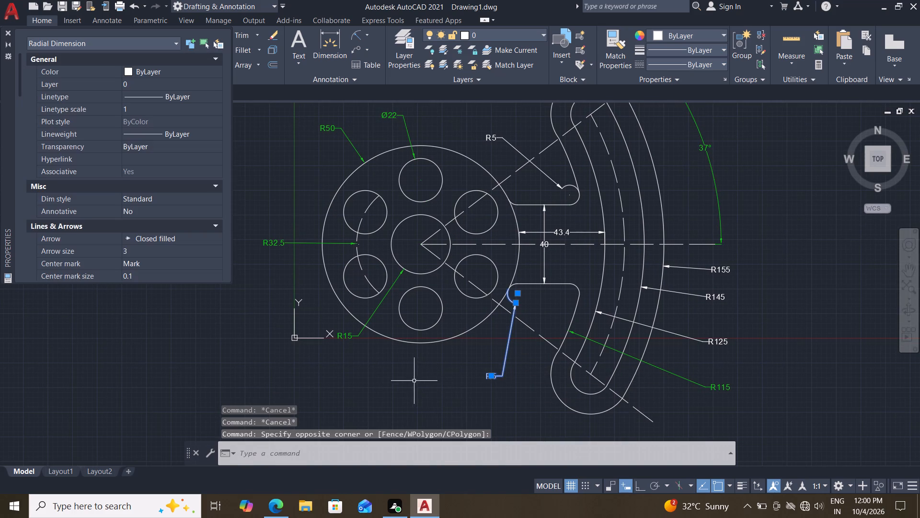
pyautogui.moveTo(402, 372); pyautogui.dragTo(416, 380, button='middle')
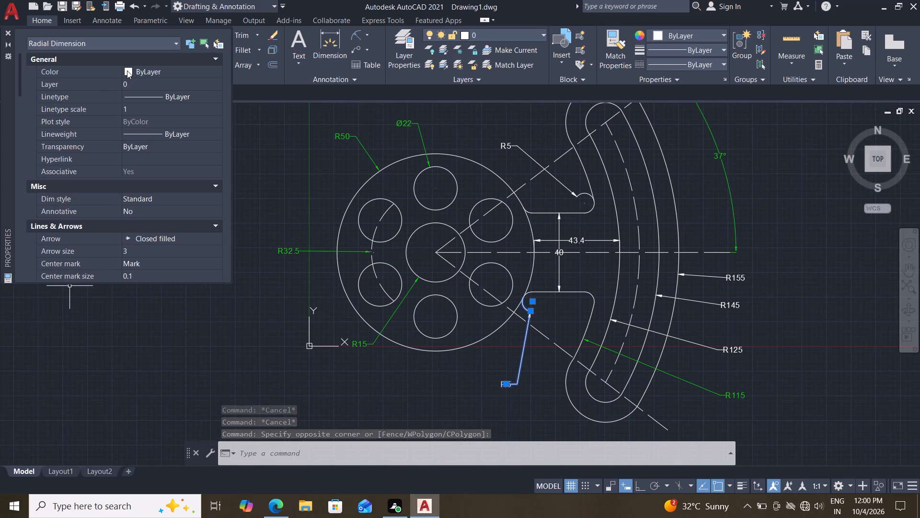
pyautogui.doubleClick(127, 71)
pyautogui.click(143, 120)
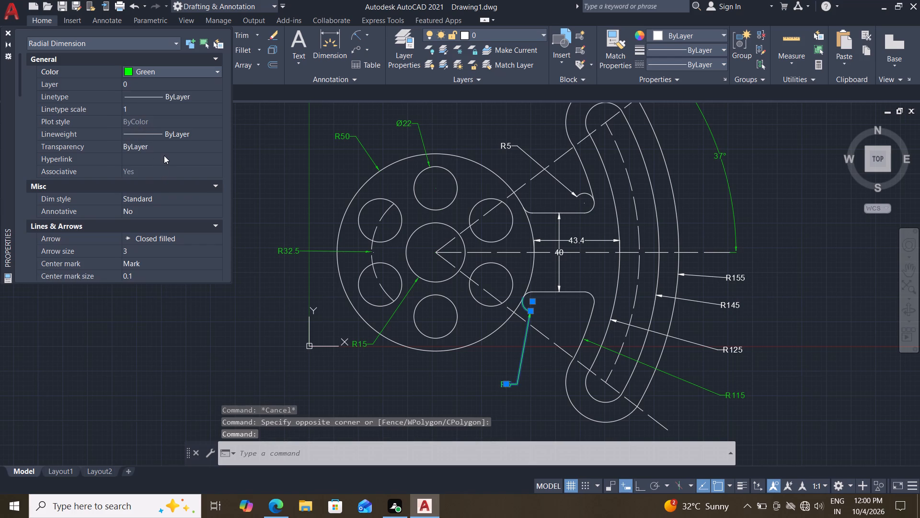
pyautogui.moveTo(161, 146); pyautogui.dragTo(73, 153)
pyautogui.write('30')
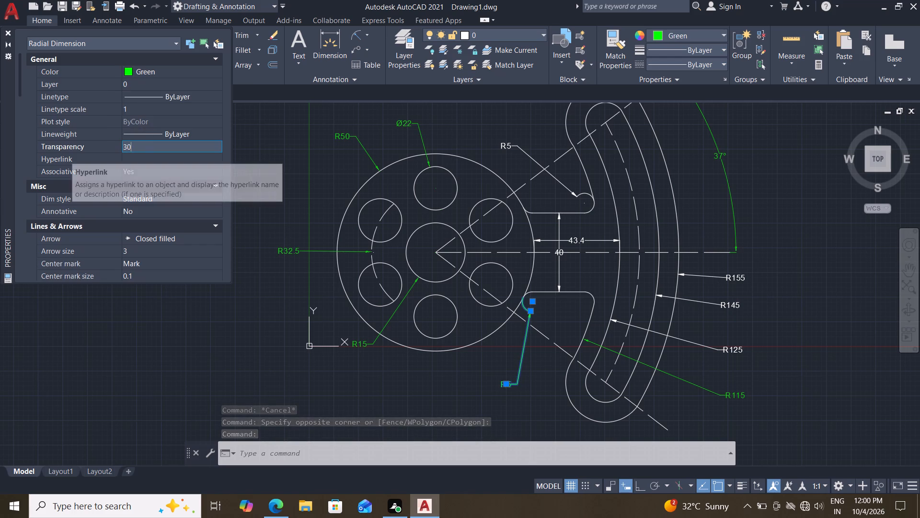
pyautogui.press('Return')
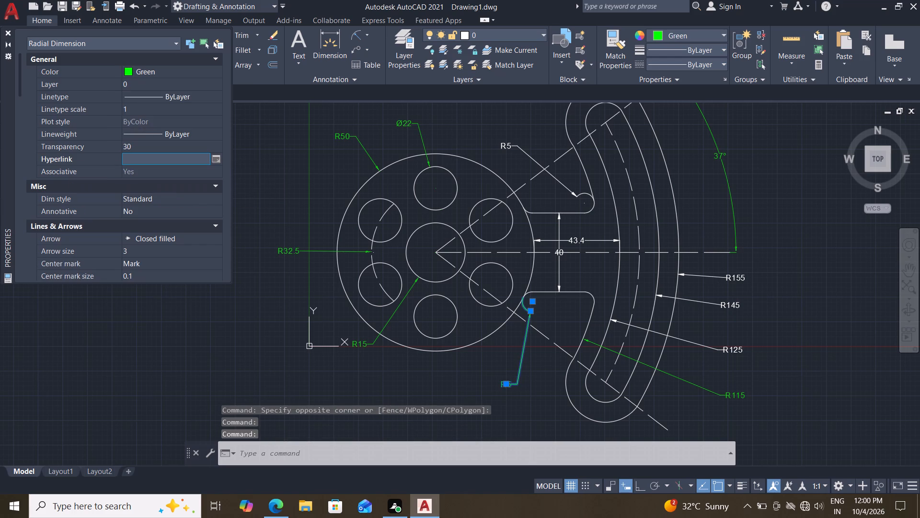
pyautogui.moveTo(285, 177); pyautogui.dragTo(287, 204, button='middle')
pyautogui.press('Escape')
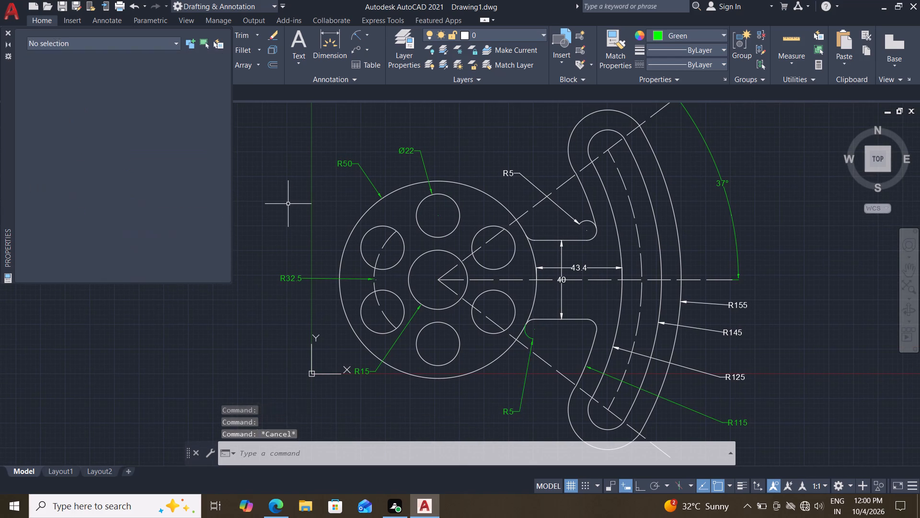
pyautogui.press('Escape')
pyautogui.press('Escape')
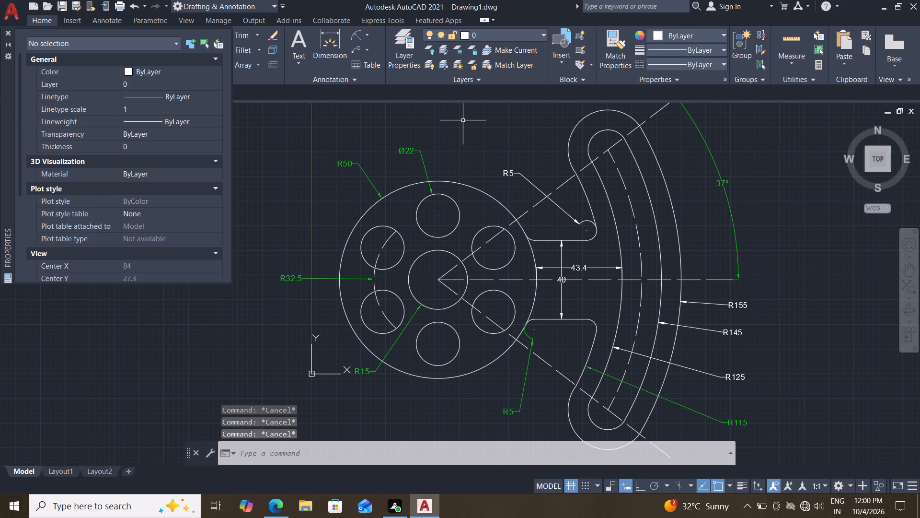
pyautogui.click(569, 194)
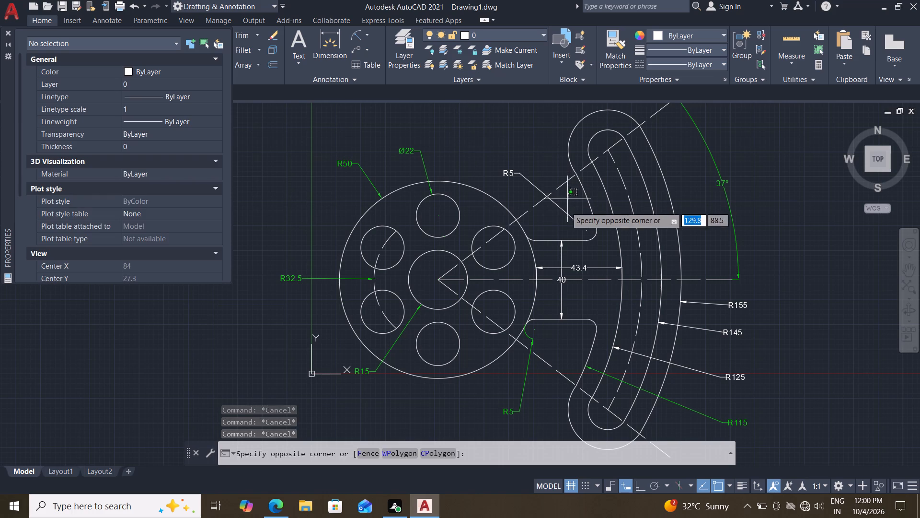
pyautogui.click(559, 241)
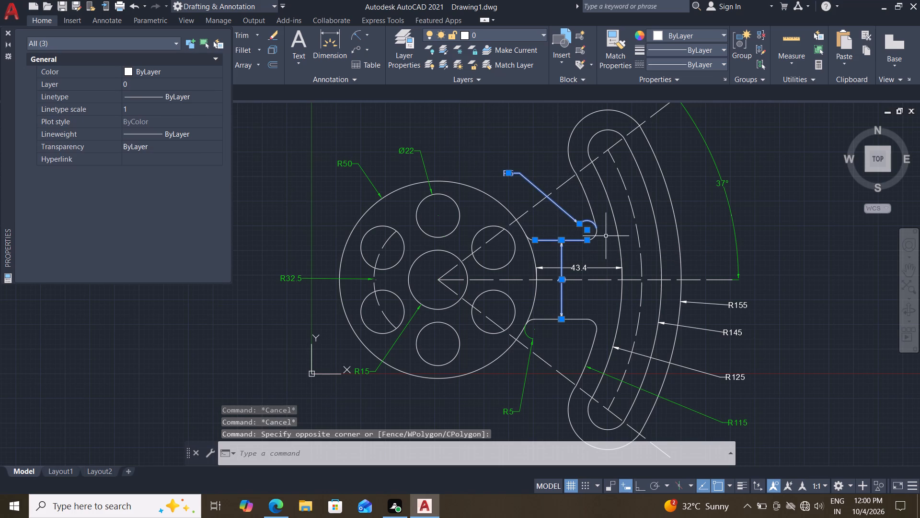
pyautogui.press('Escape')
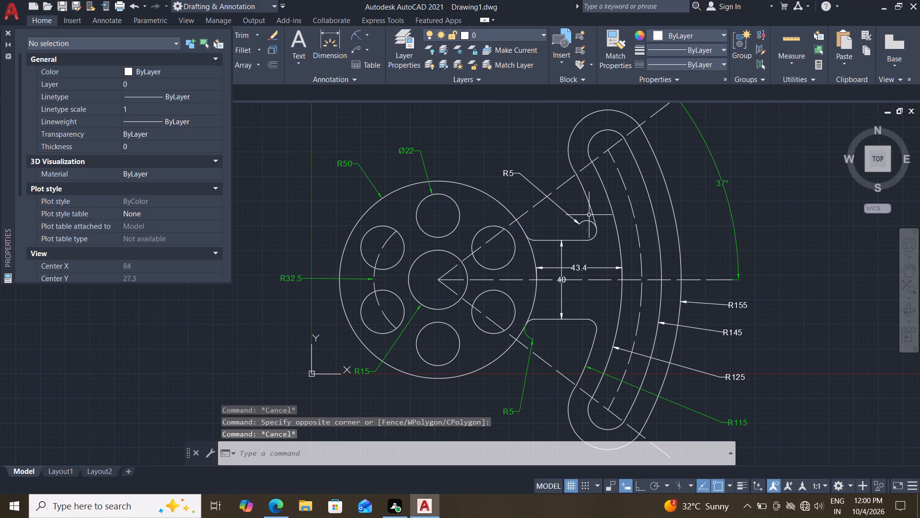
# Set the R5 radius dimension of the upper fillet between the arm and the curved slot body to green with a transparency of 30.
pyautogui.click(533, 160)
pyautogui.click(519, 187)
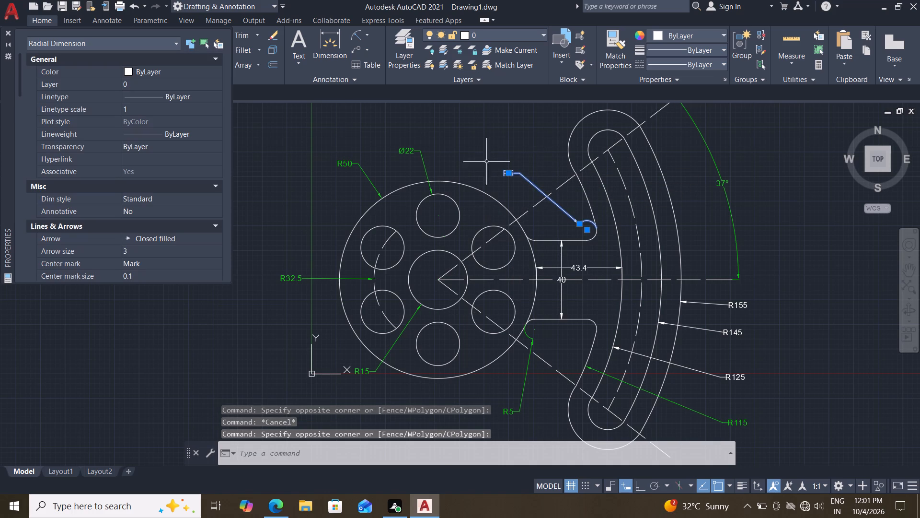
pyautogui.moveTo(489, 154); pyautogui.dragTo(493, 172, button='middle')
pyautogui.doubleClick(176, 72)
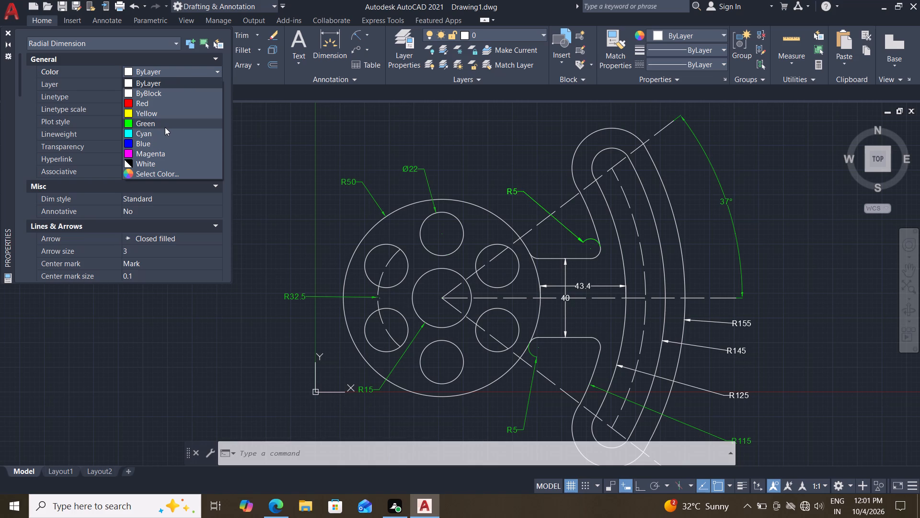
pyautogui.click(149, 122)
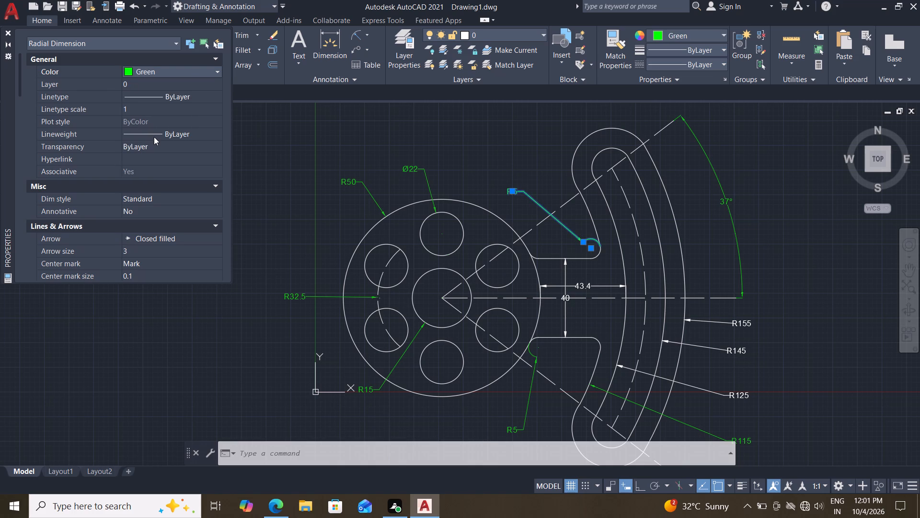
pyautogui.moveTo(163, 145); pyautogui.dragTo(116, 145)
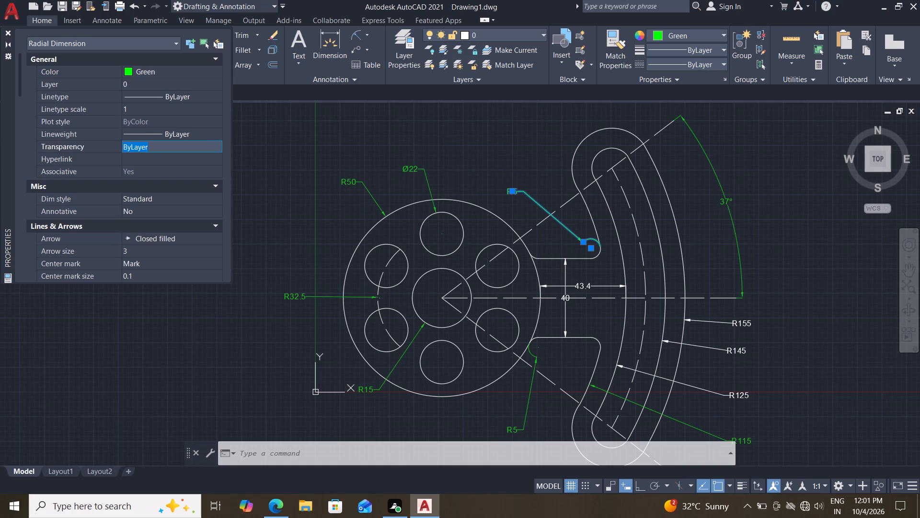
pyautogui.write('30')
pyautogui.press('Return')
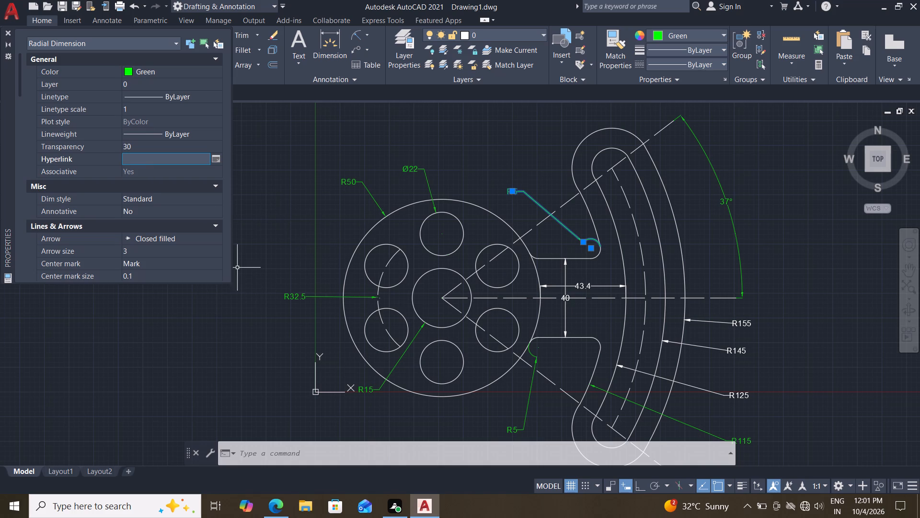
pyautogui.moveTo(400, 255); pyautogui.dragTo(358, 224, button='middle')
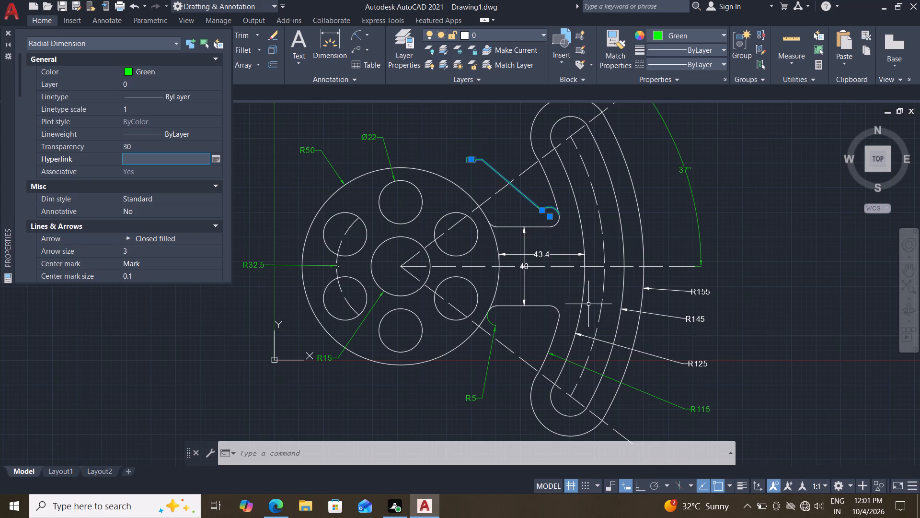
pyautogui.moveTo(479, 129); pyautogui.dragTo(473, 145, button='middle')
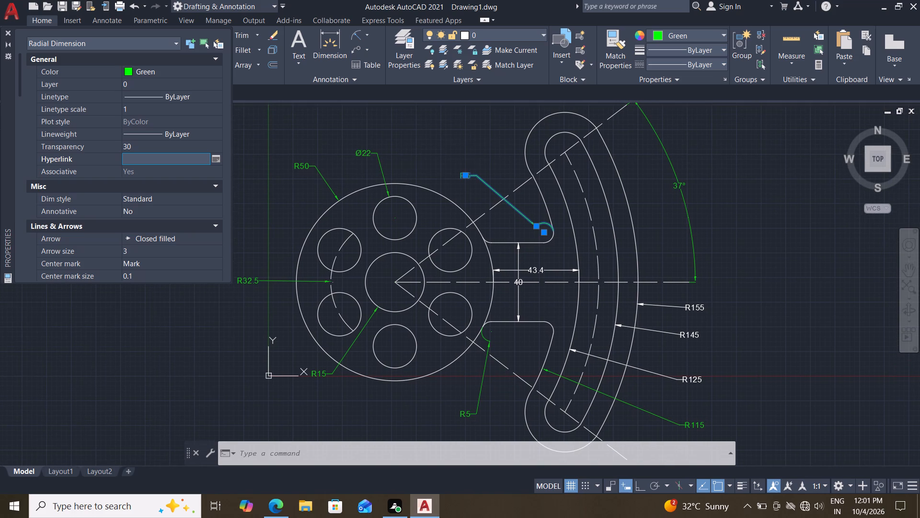
pyautogui.press('Escape')
pyautogui.press('Escape')
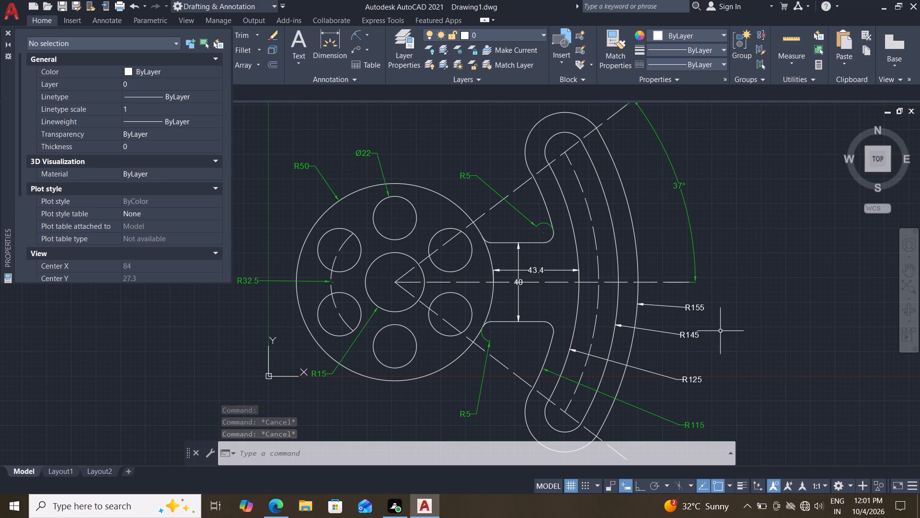
# Set the R125 radius dimension of the slot's inner arc to green with a transparency of 30.
pyautogui.moveTo(720, 327); pyautogui.dragTo(712, 253, button='middle')
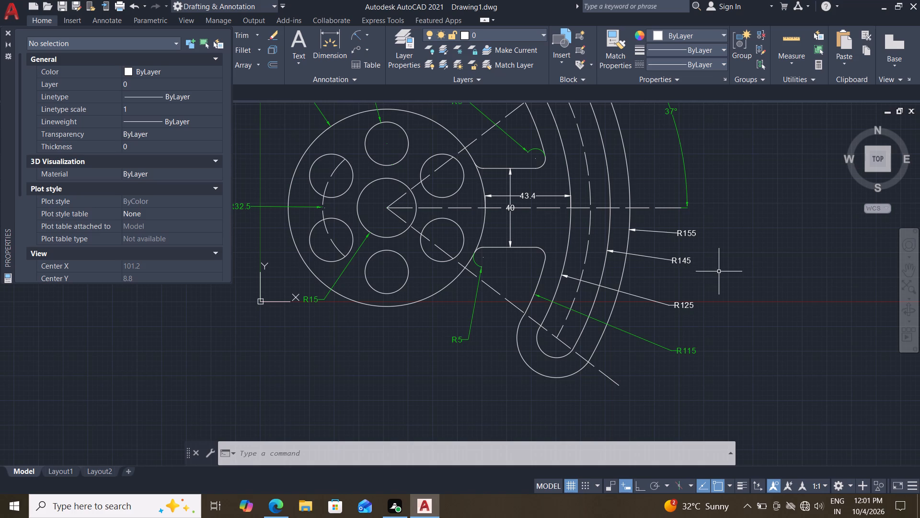
pyautogui.moveTo(751, 243); pyautogui.dragTo(723, 254, button='middle')
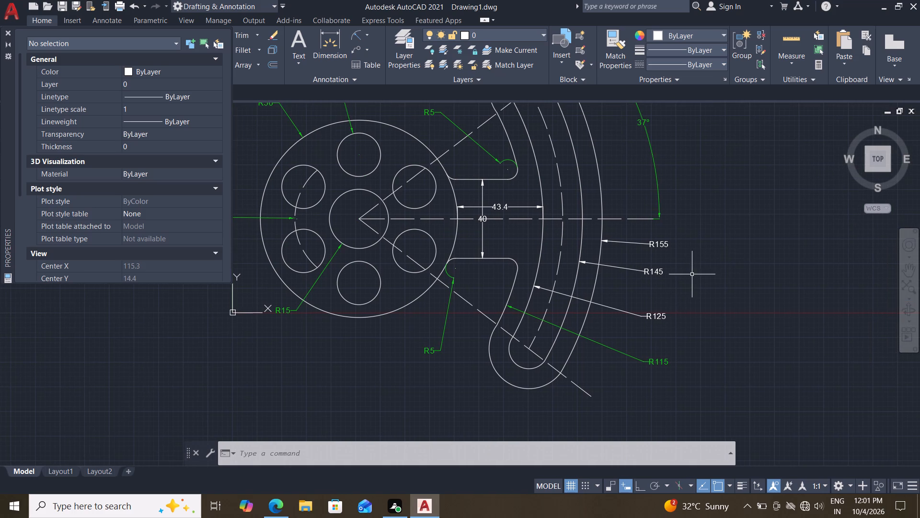
pyautogui.click(675, 297)
pyautogui.click(652, 319)
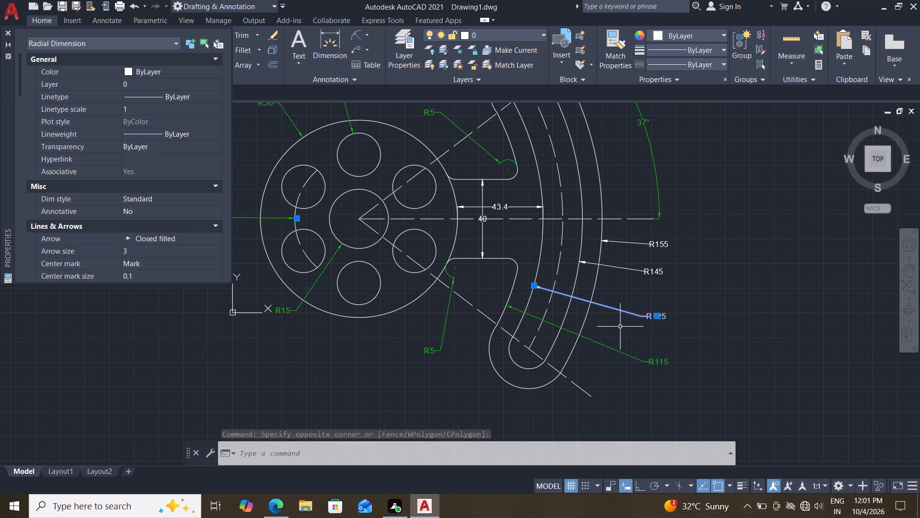
pyautogui.moveTo(412, 364); pyautogui.dragTo(427, 357, button='middle')
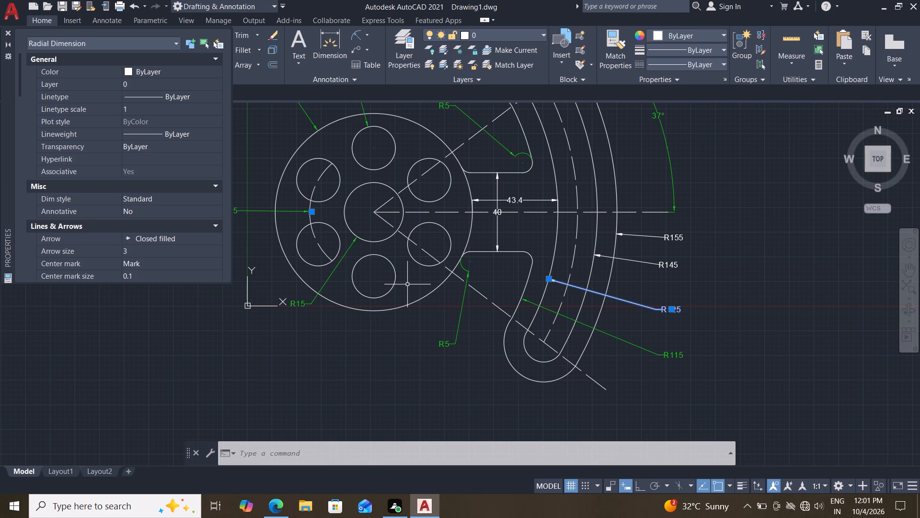
pyautogui.moveTo(513, 277); pyautogui.dragTo(503, 318, button='middle')
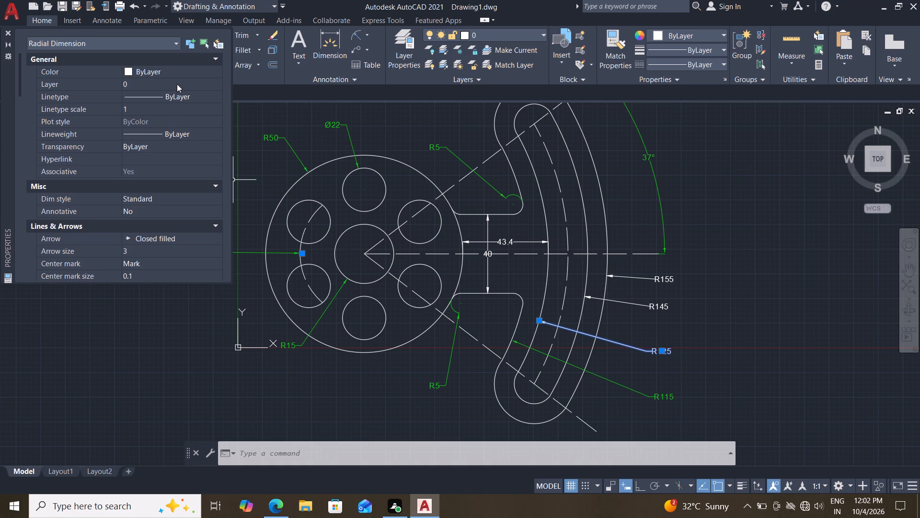
pyautogui.doubleClick(192, 69)
pyautogui.click(161, 125)
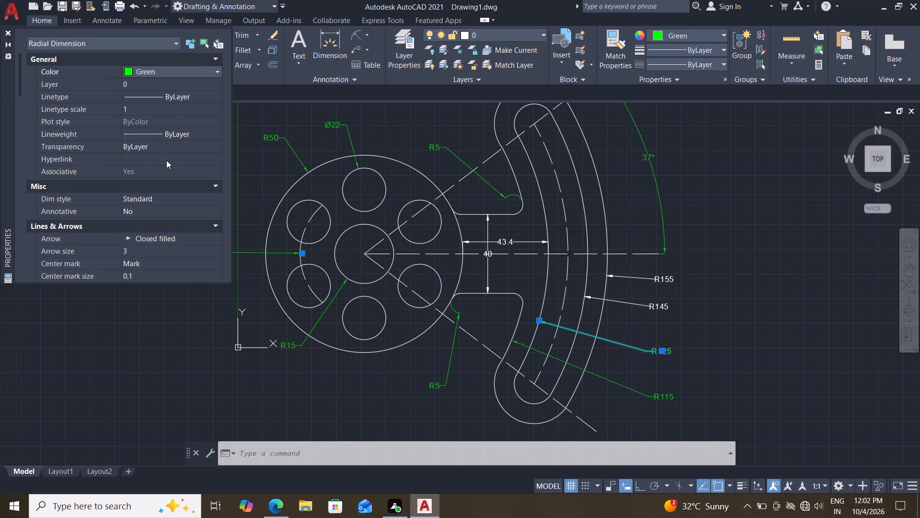
pyautogui.moveTo(161, 148); pyautogui.dragTo(82, 138)
pyautogui.write('30')
pyautogui.press('Return')
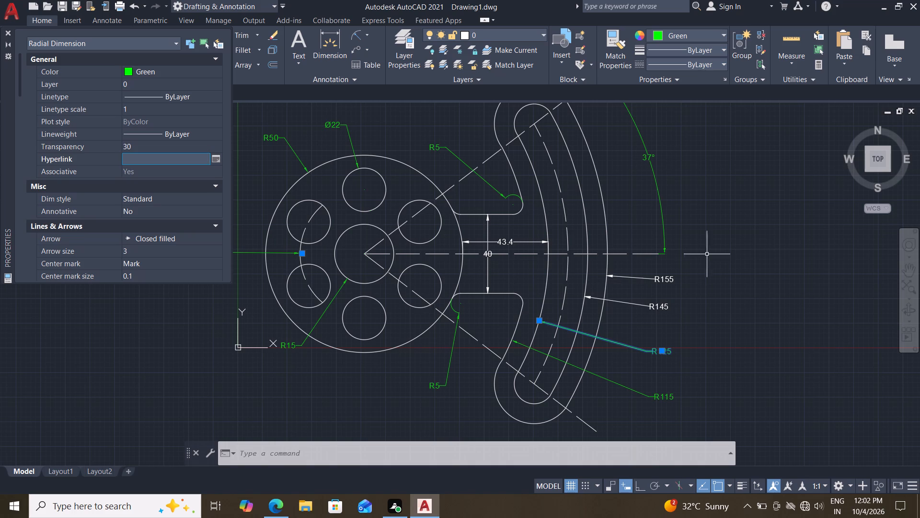
pyautogui.press('Escape')
pyautogui.press('Escape')
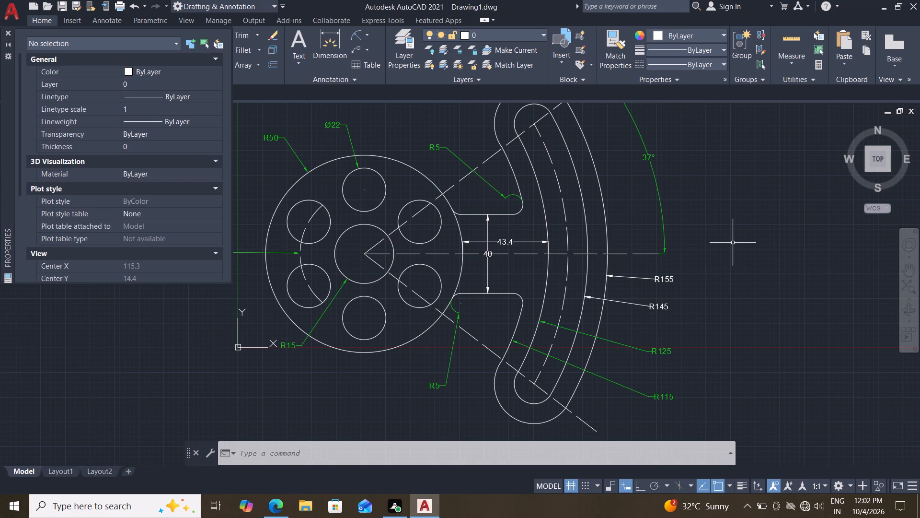
# Set the R145 radius dimension of the slot's outer arc to green with a transparency of 30.
pyautogui.moveTo(704, 319); pyautogui.dragTo(732, 302, button='middle')
pyautogui.click(706, 281)
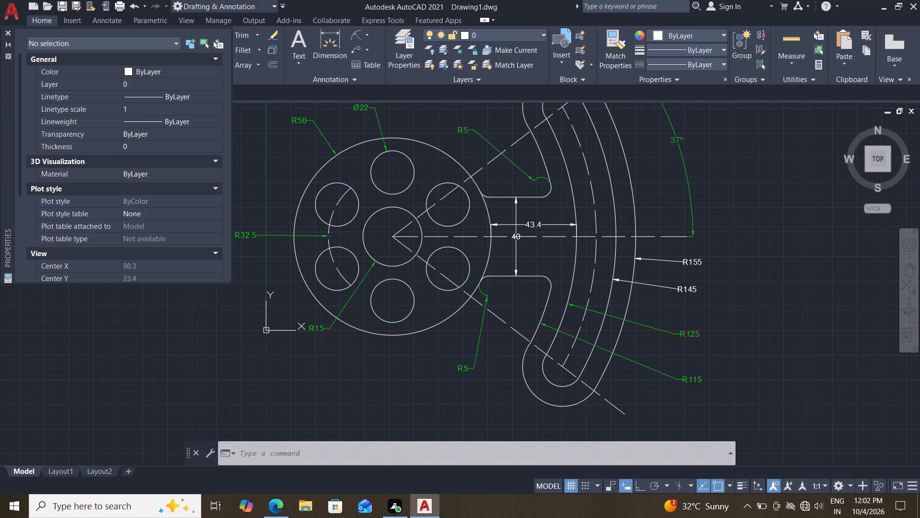
pyautogui.click(672, 297)
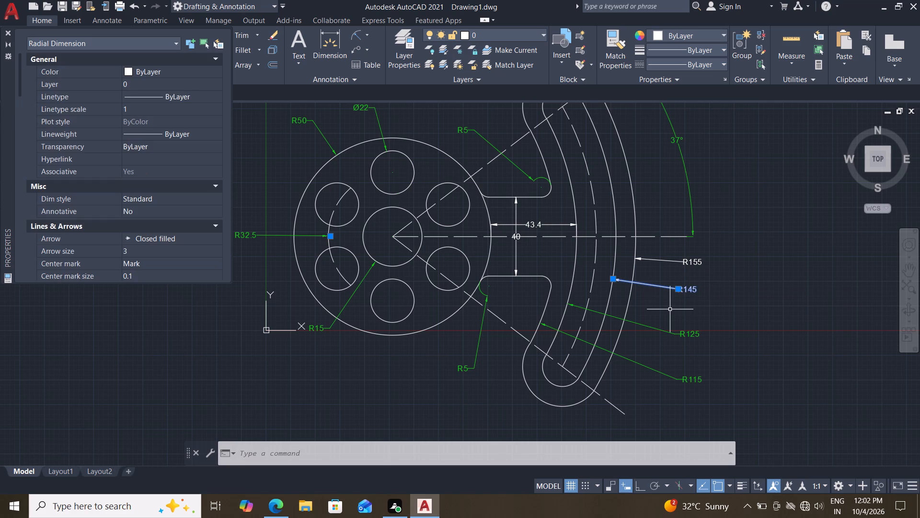
pyautogui.moveTo(352, 371); pyautogui.dragTo(366, 362, button='middle')
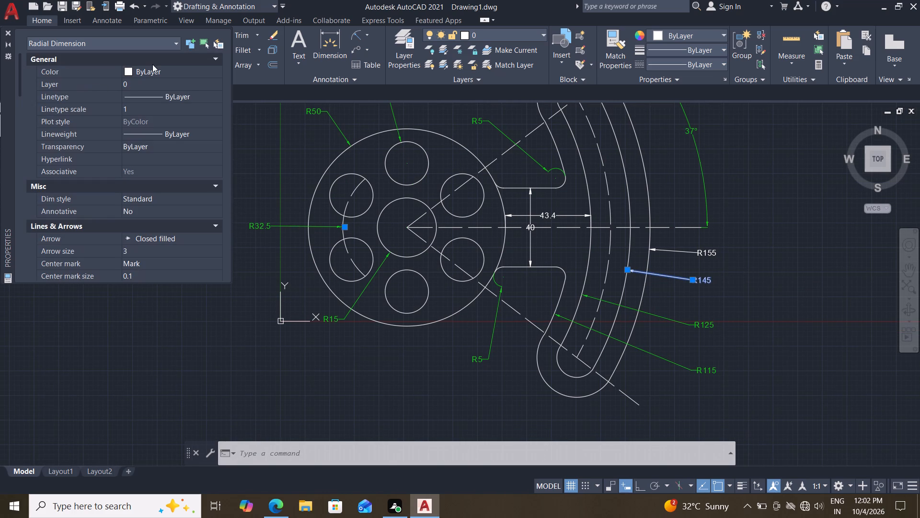
pyautogui.doubleClick(153, 68)
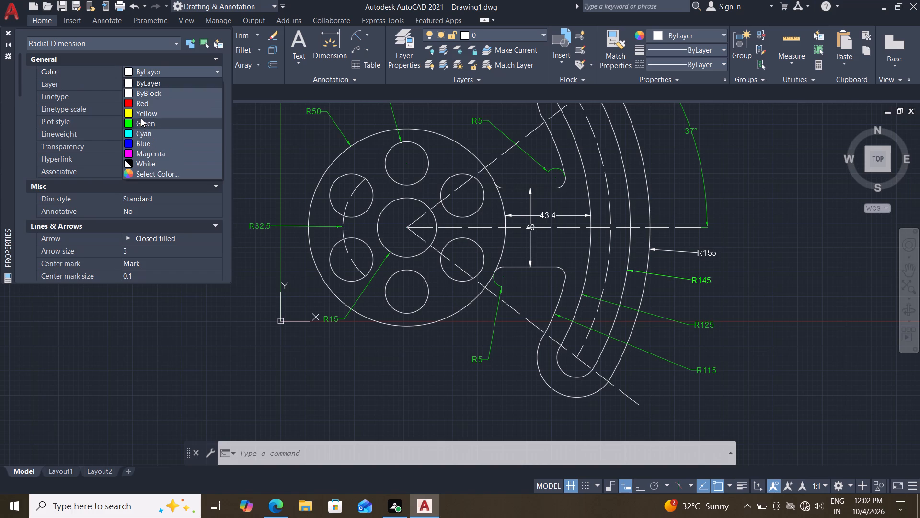
pyautogui.click(141, 122)
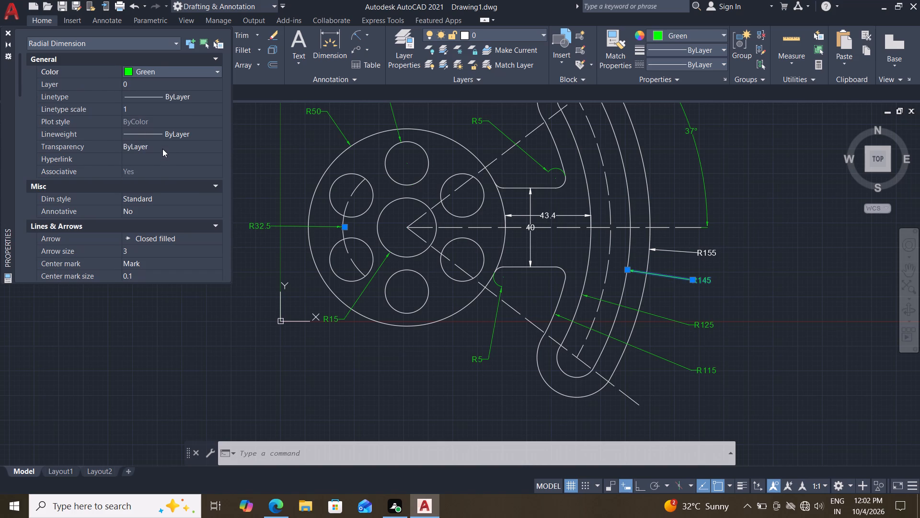
pyautogui.moveTo(162, 149); pyautogui.dragTo(94, 149)
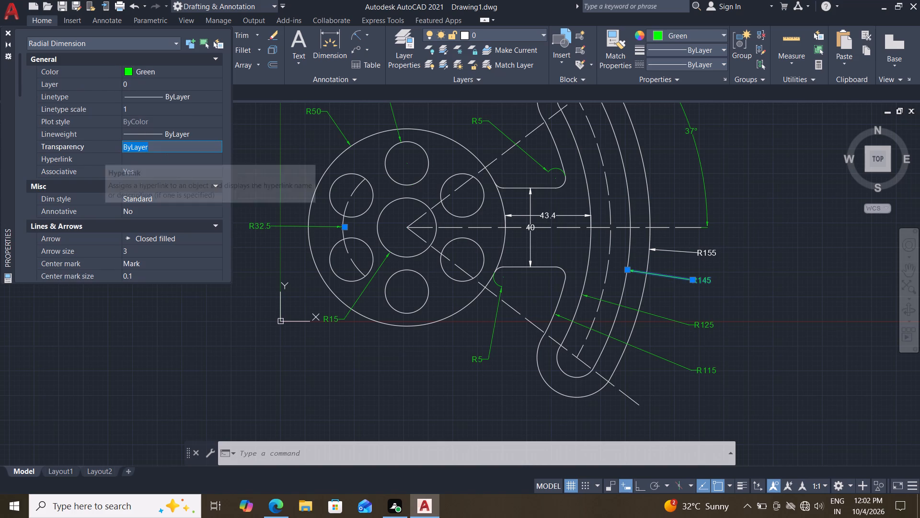
pyautogui.write('30')
pyautogui.press('Return')
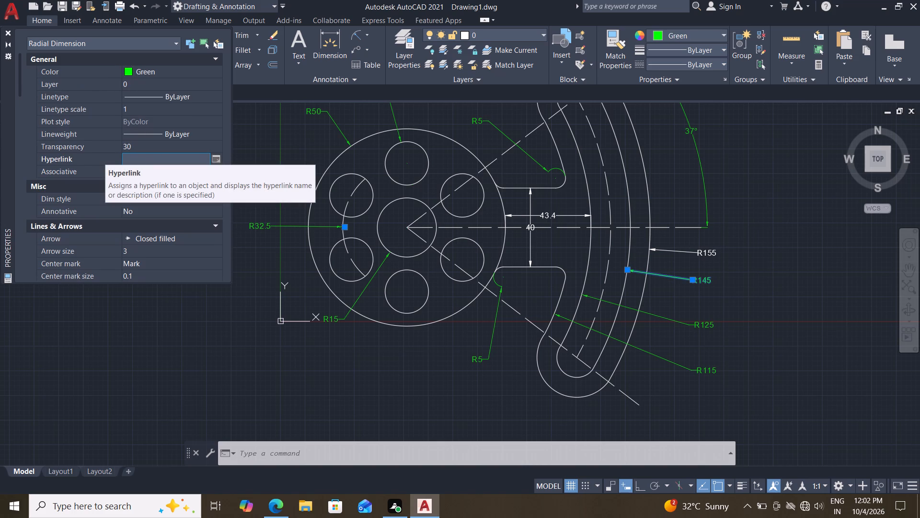
pyautogui.scroll(-1, 380, 221)
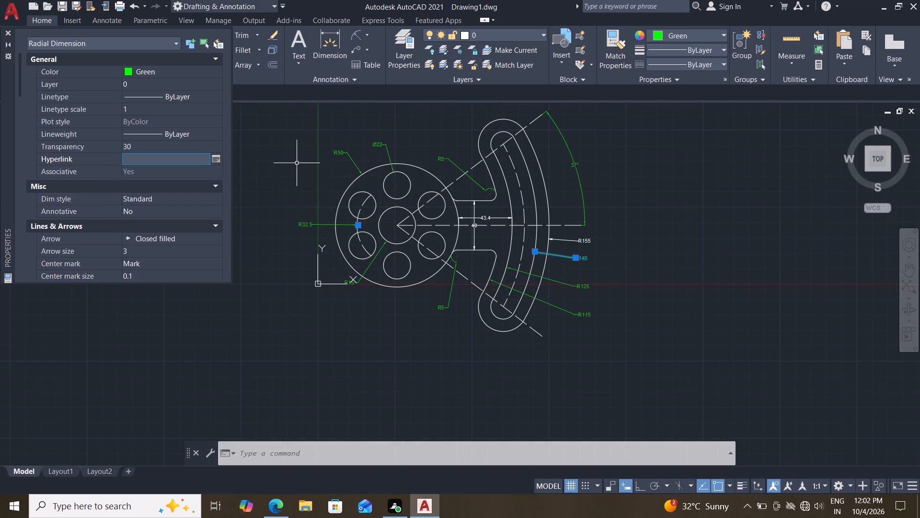
pyautogui.press('Escape')
pyautogui.press('Escape')
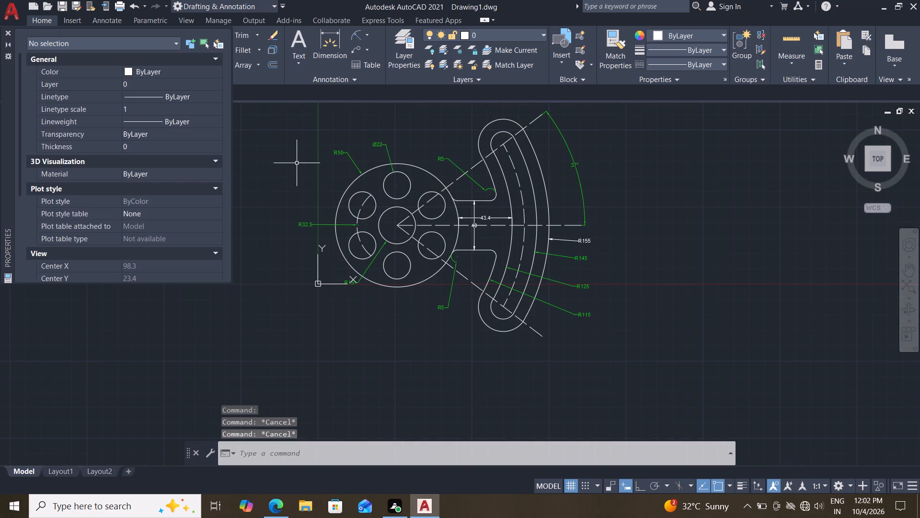
# Try to set the R155 radius dimension of the curved body's outer edge to green with a transparency of 30.
pyautogui.scroll(2, 589, 248)
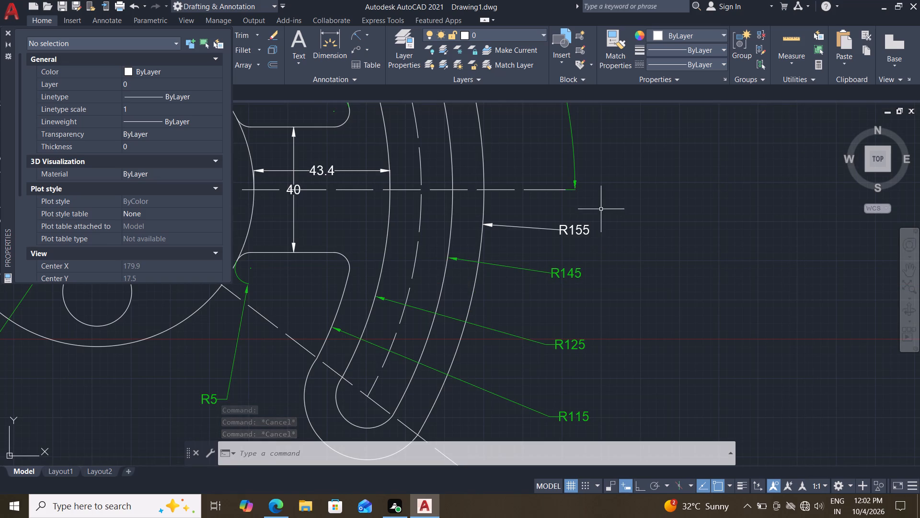
pyautogui.click(601, 209)
pyautogui.click(561, 239)
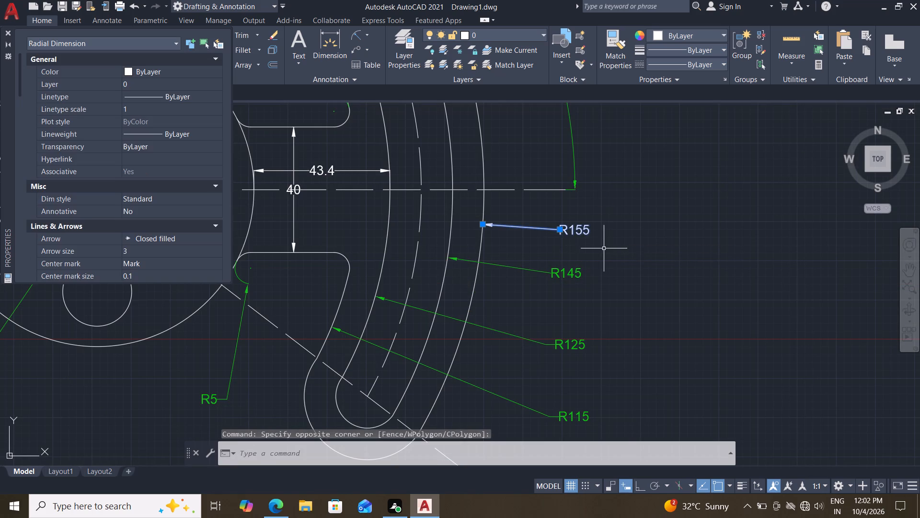
pyautogui.scroll(-1, 607, 250)
pyautogui.moveTo(282, 358); pyautogui.dragTo(311, 340, button='middle')
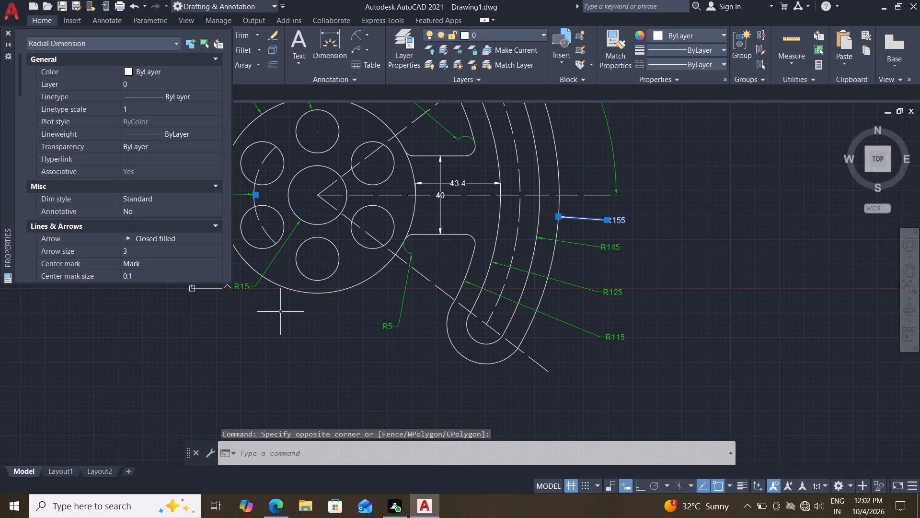
pyautogui.scroll(-2, 290, 309)
pyautogui.scroll(2, 303, 312)
pyautogui.middleClick(303, 312)
pyautogui.moveTo(303, 312); pyautogui.dragTo(332, 318, button='middle')
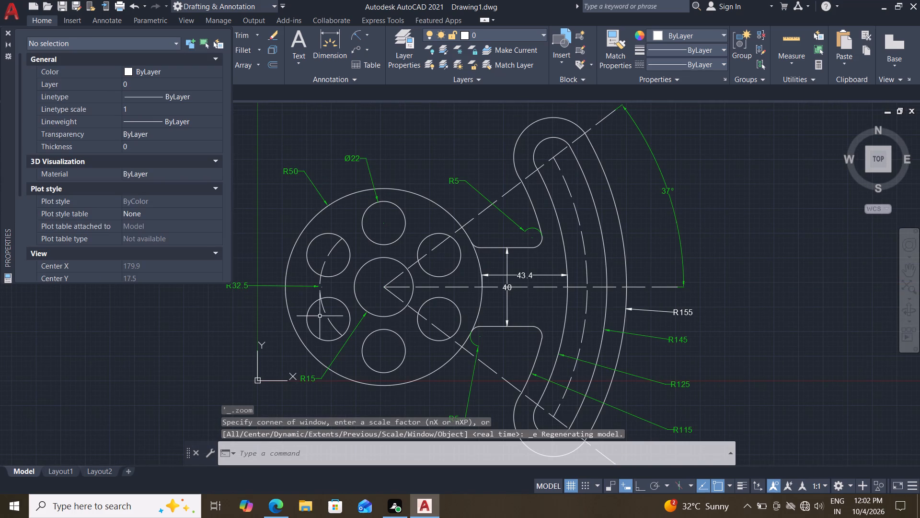
pyautogui.moveTo(223, 339); pyautogui.dragTo(237, 300, button='middle')
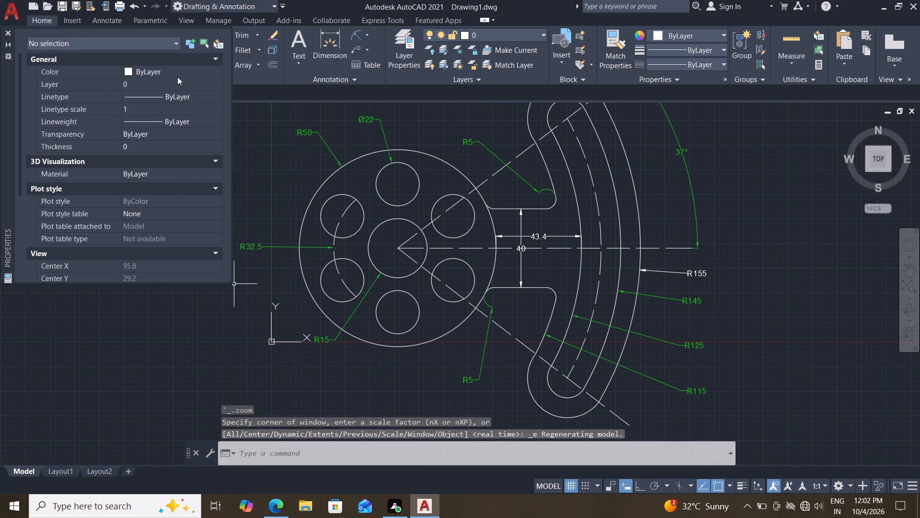
pyautogui.doubleClick(187, 71)
pyautogui.click(157, 125)
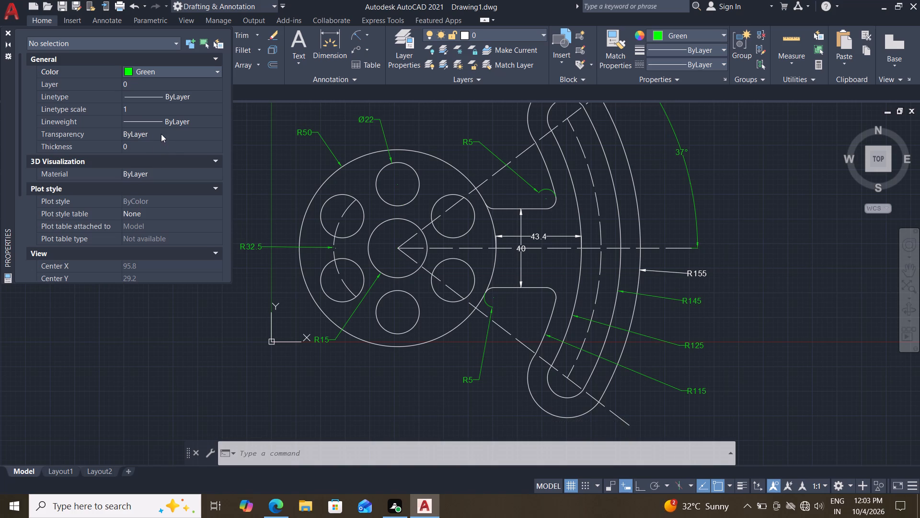
pyautogui.moveTo(160, 130); pyautogui.dragTo(95, 125)
pyautogui.write('30')
pyautogui.press('Return')
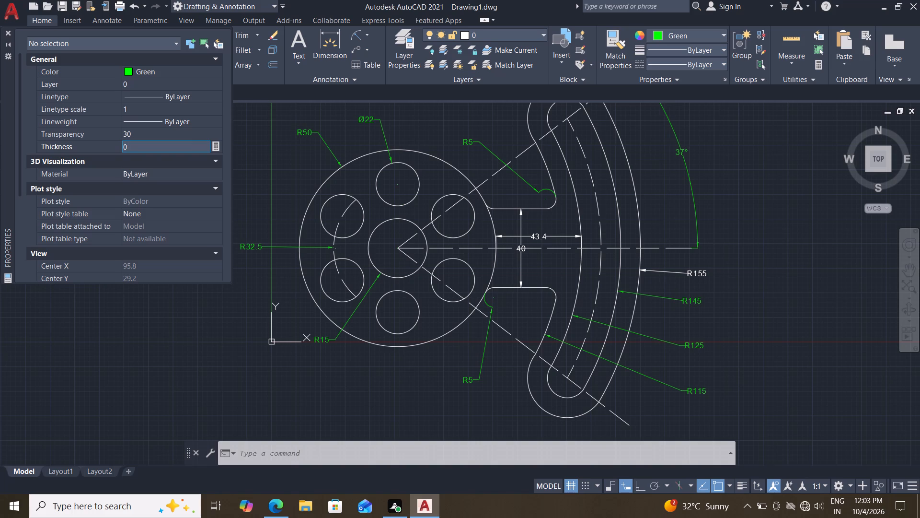
pyautogui.moveTo(359, 388); pyautogui.dragTo(384, 357, button='middle')
pyautogui.press('Escape')
pyautogui.press('Escape')
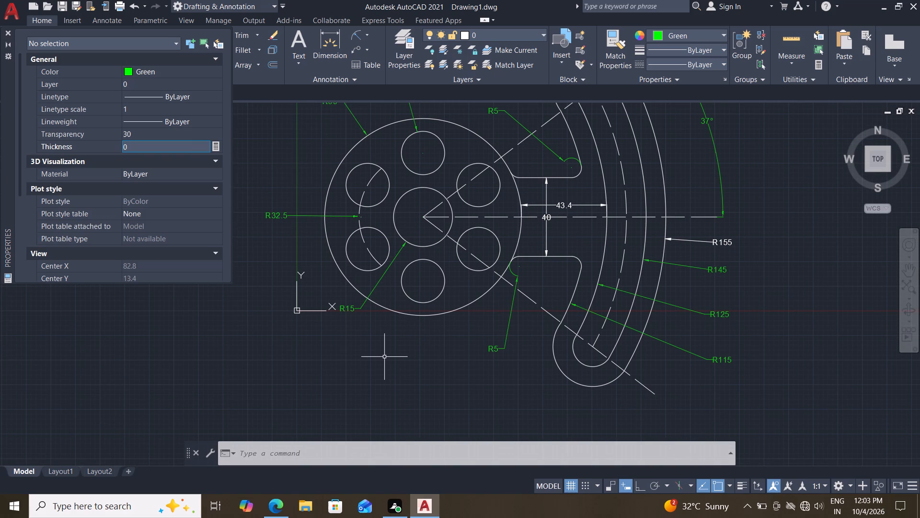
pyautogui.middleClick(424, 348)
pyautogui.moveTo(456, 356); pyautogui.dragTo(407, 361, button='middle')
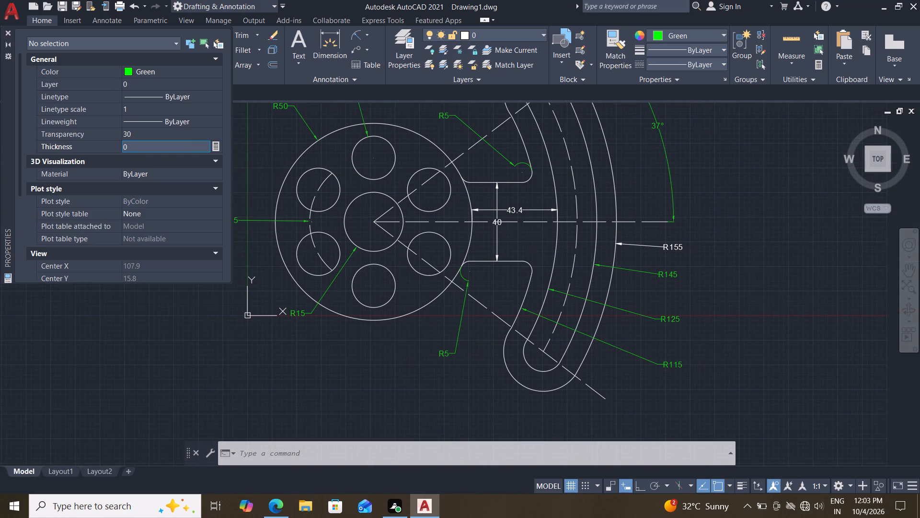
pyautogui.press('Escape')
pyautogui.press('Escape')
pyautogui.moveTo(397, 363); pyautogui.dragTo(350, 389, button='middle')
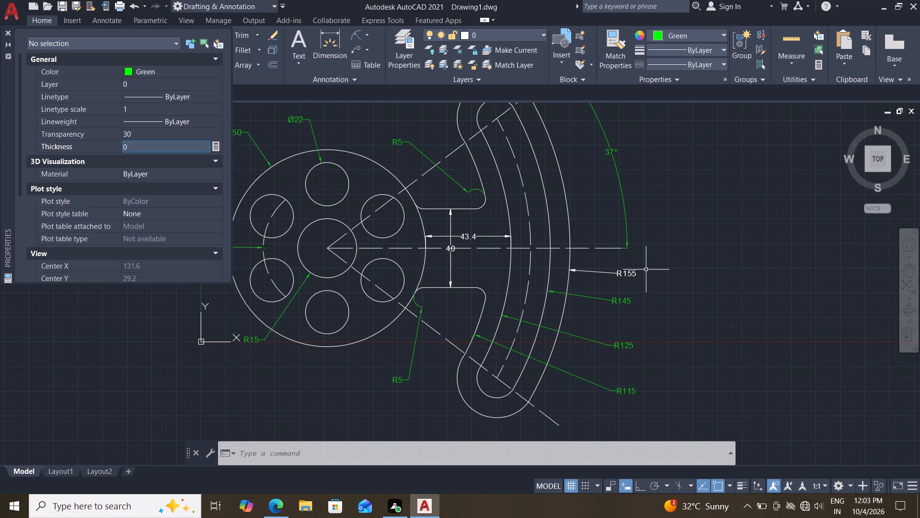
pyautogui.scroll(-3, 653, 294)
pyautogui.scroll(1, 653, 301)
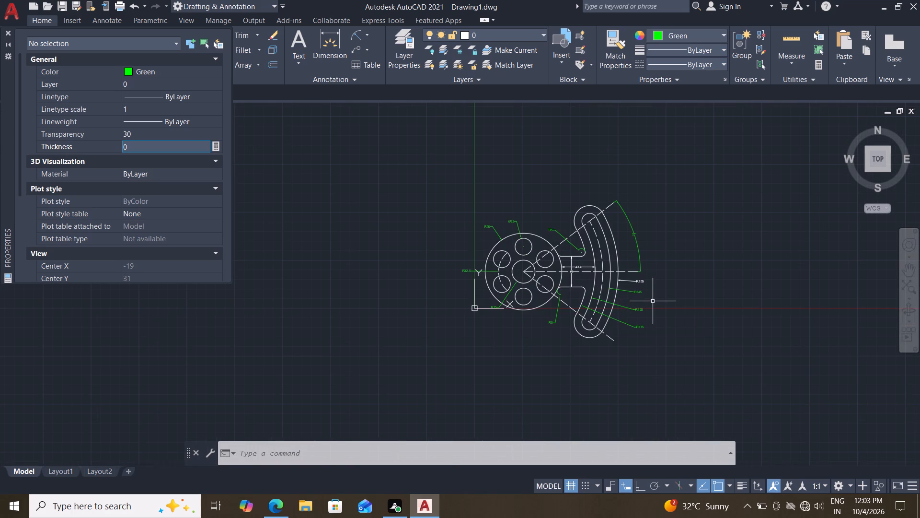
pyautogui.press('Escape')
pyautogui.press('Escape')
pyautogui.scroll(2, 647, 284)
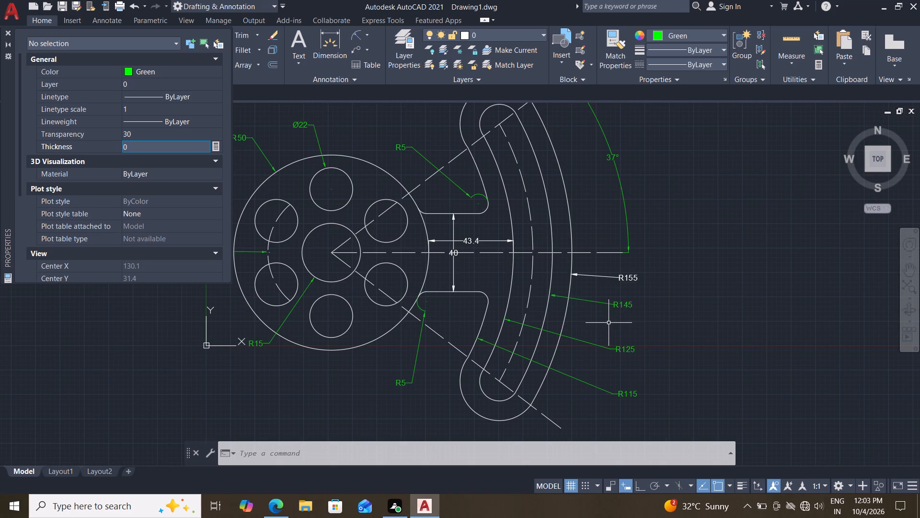
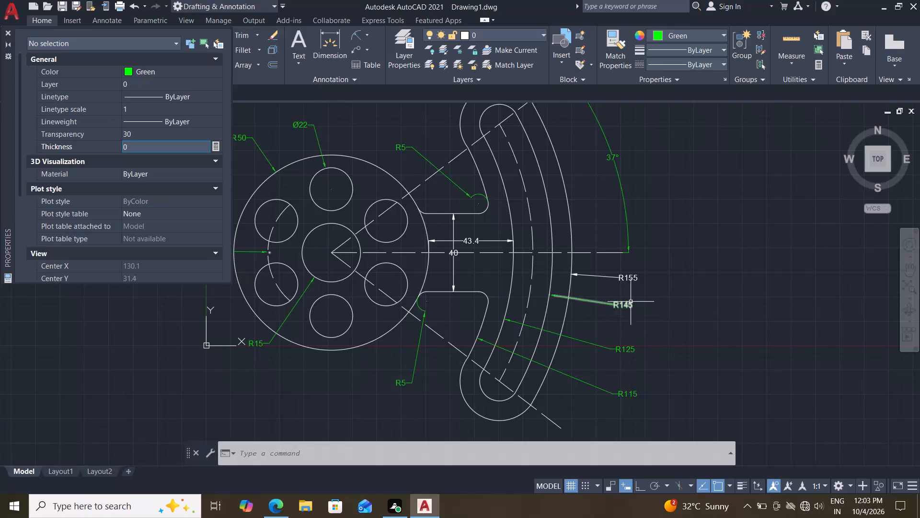
# Set the R155 radius dimension of the curved body's outer edge to green with a transparency of 30.
pyautogui.click(640, 270)
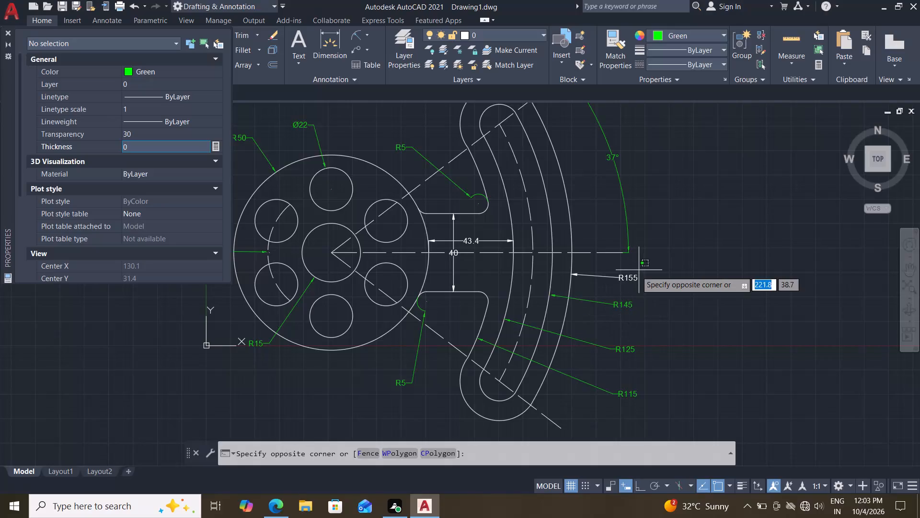
pyautogui.click(618, 285)
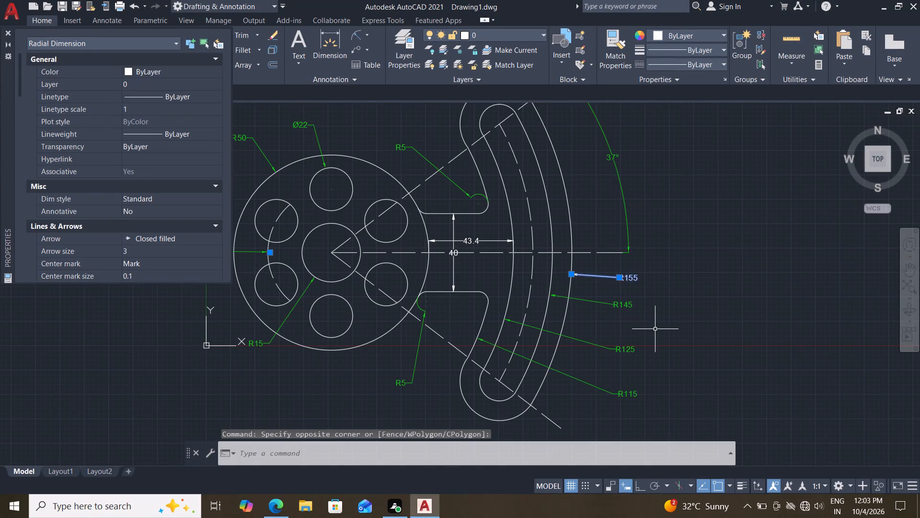
pyautogui.moveTo(657, 326); pyautogui.dragTo(674, 292, button='middle')
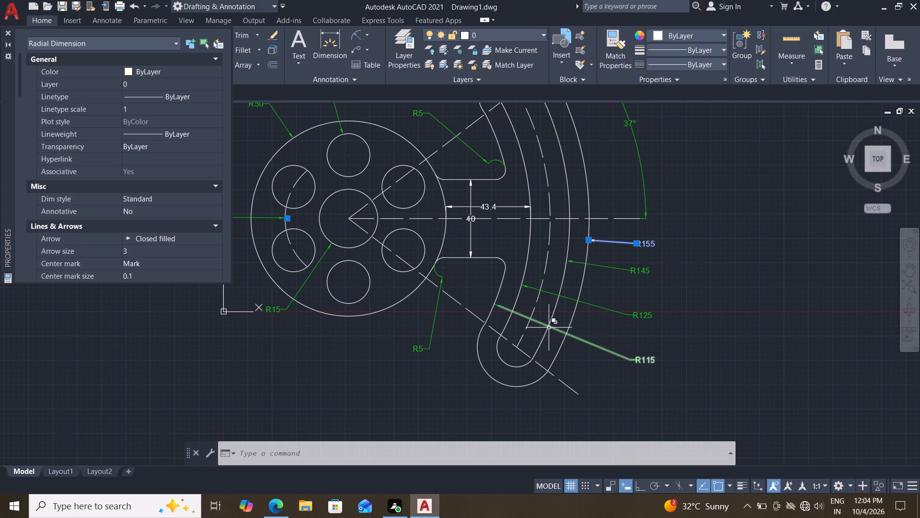
pyautogui.moveTo(391, 379); pyautogui.dragTo(421, 377, button='middle')
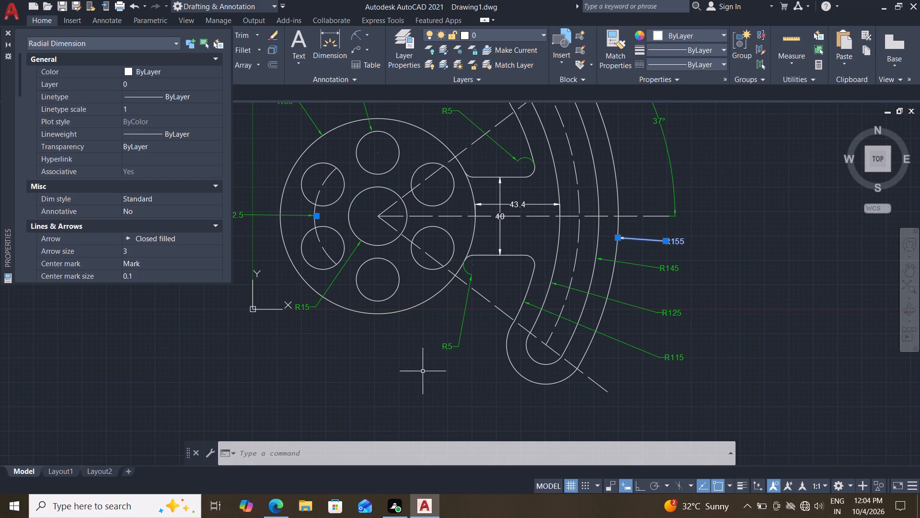
pyautogui.moveTo(415, 373); pyautogui.dragTo(397, 388, button='middle')
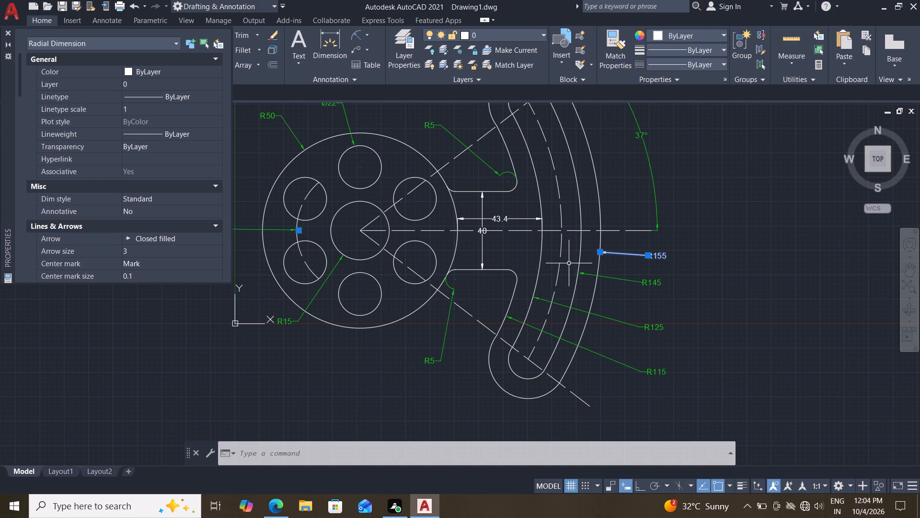
pyautogui.moveTo(686, 291); pyautogui.dragTo(730, 284, button='middle')
pyautogui.scroll(1, 730, 284)
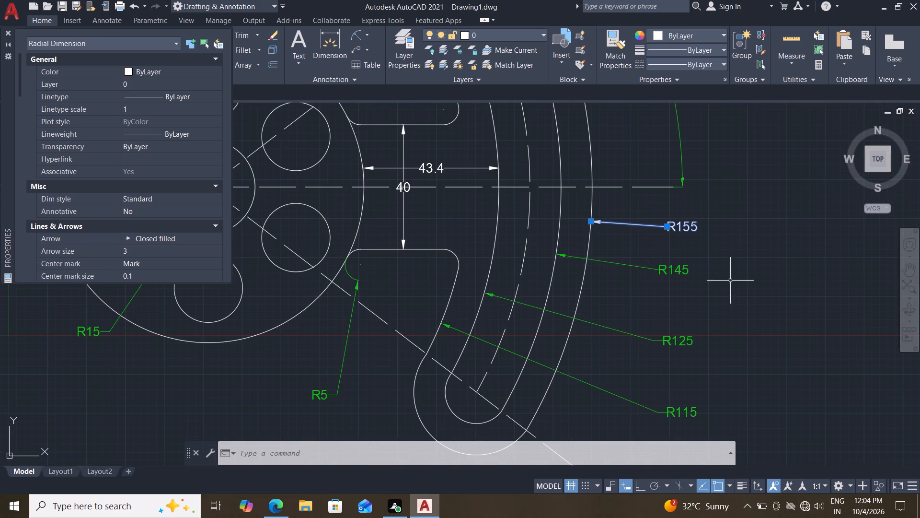
pyautogui.doubleClick(152, 70)
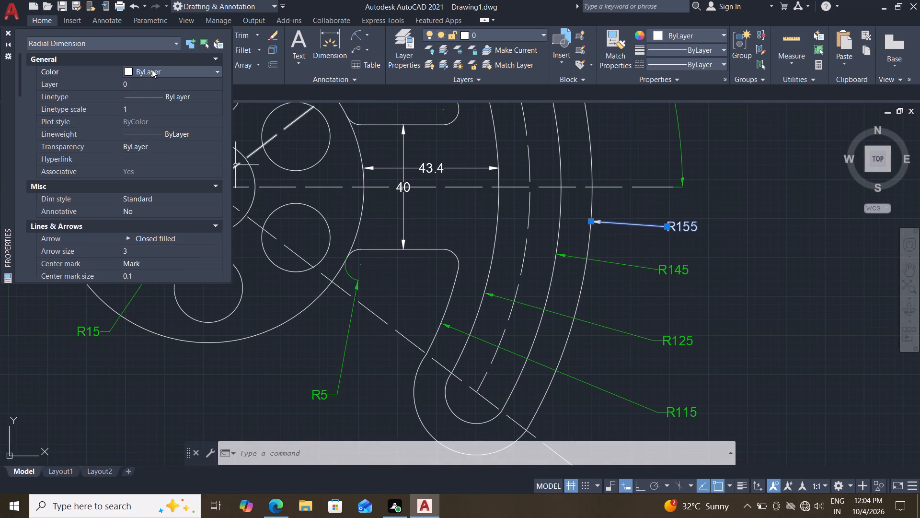
pyautogui.click(146, 123)
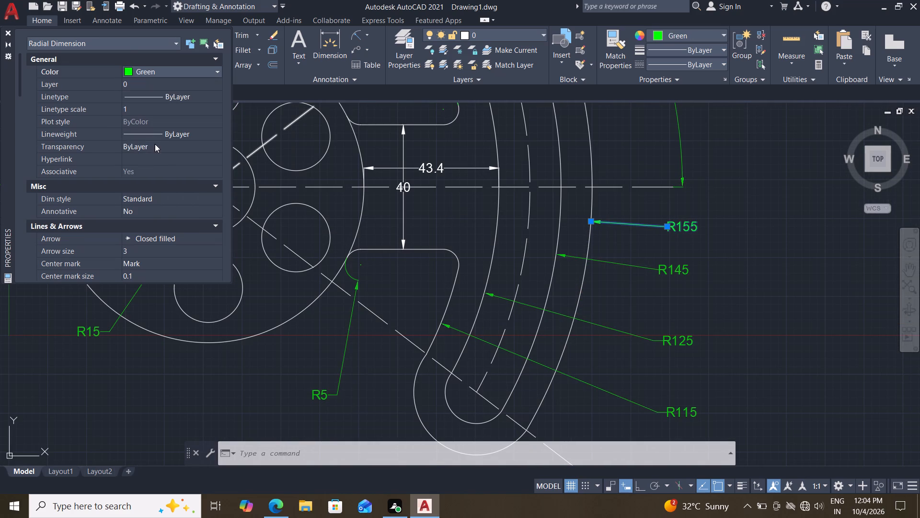
pyautogui.moveTo(155, 144); pyautogui.dragTo(108, 146)
pyautogui.write('30')
pyautogui.press('Return')
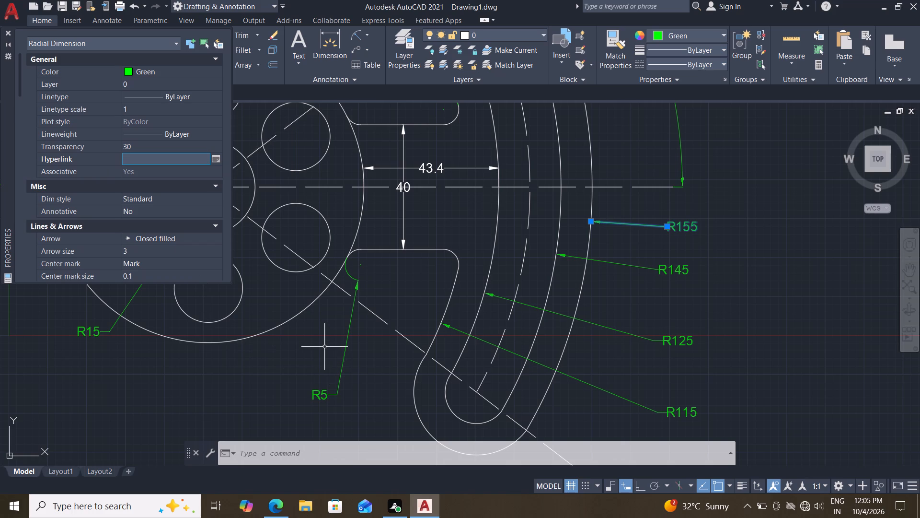
pyautogui.scroll(-2, 416, 267)
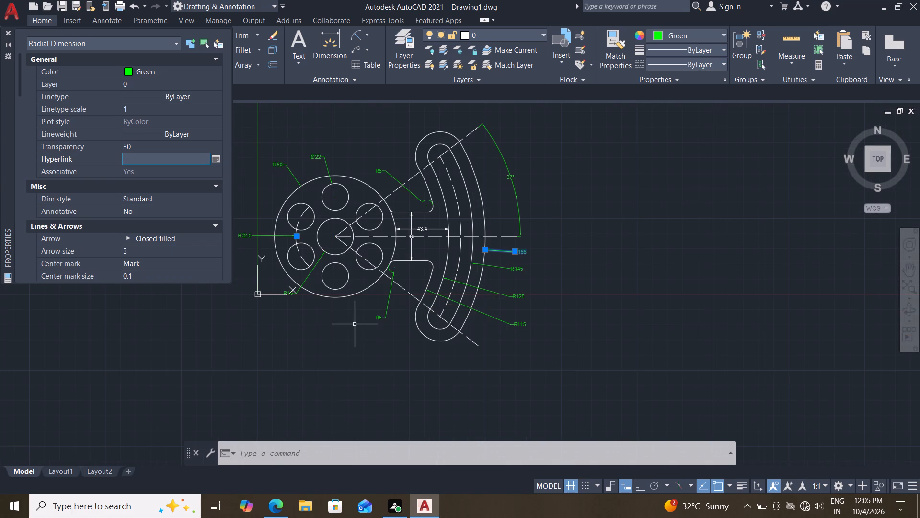
pyautogui.moveTo(365, 320); pyautogui.dragTo(380, 315, button='middle')
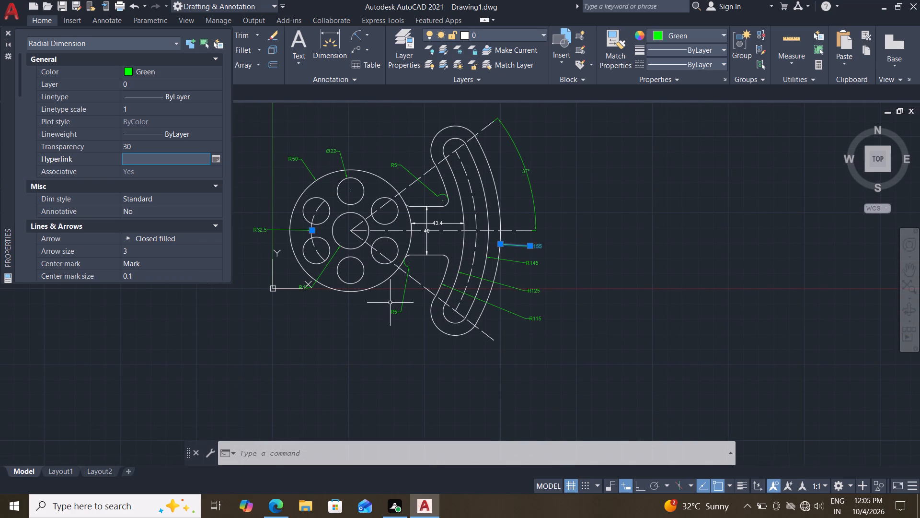
pyautogui.moveTo(380, 316); pyautogui.dragTo(397, 334, button='middle')
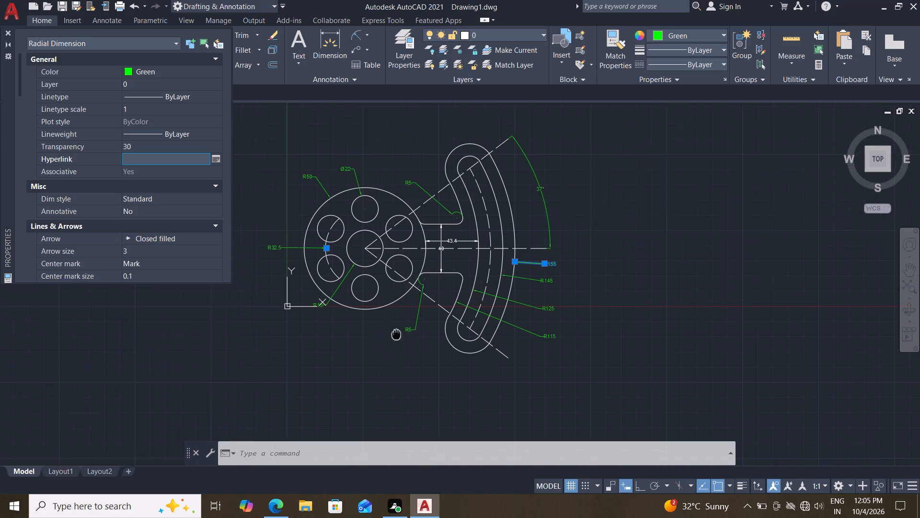
pyautogui.moveTo(397, 334); pyautogui.dragTo(416, 328, button='middle')
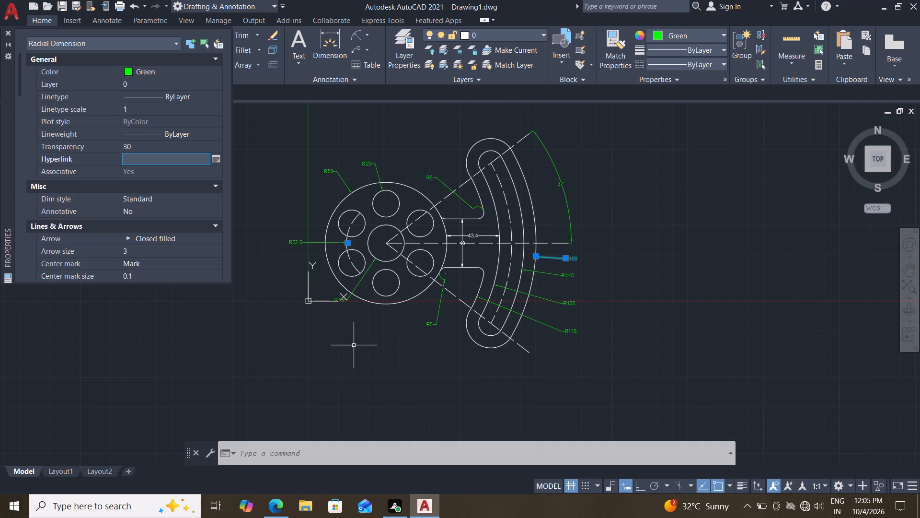
pyautogui.moveTo(335, 361); pyautogui.dragTo(390, 339, button='middle')
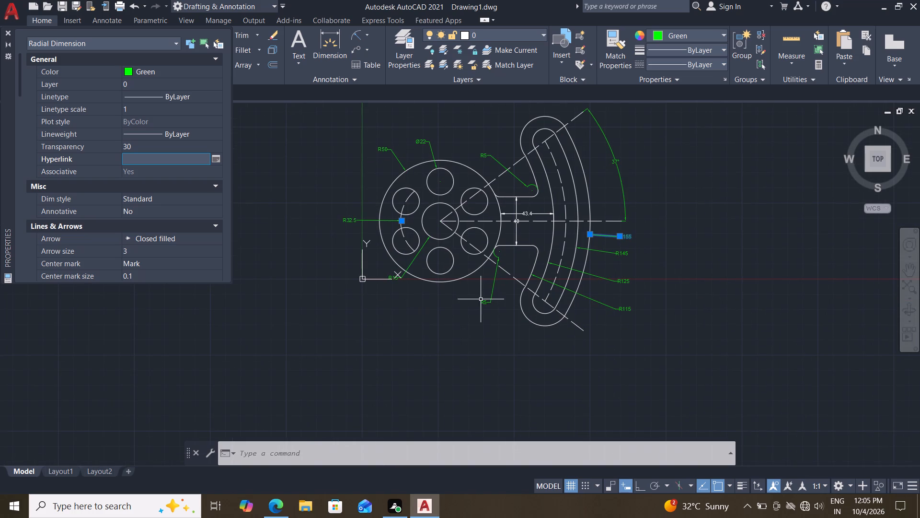
pyautogui.press('Escape')
pyautogui.press('Escape')
pyautogui.press('Escape')
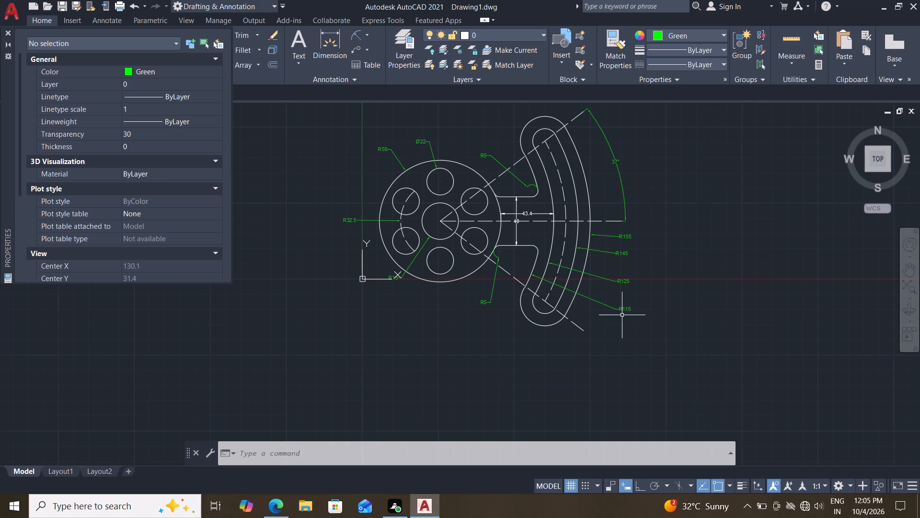
# Set the vertical 40 dimension of the arm's width to green with a transparency of 30.
pyautogui.scroll(2, 555, 326)
pyautogui.moveTo(444, 296); pyautogui.dragTo(443, 378, button='middle')
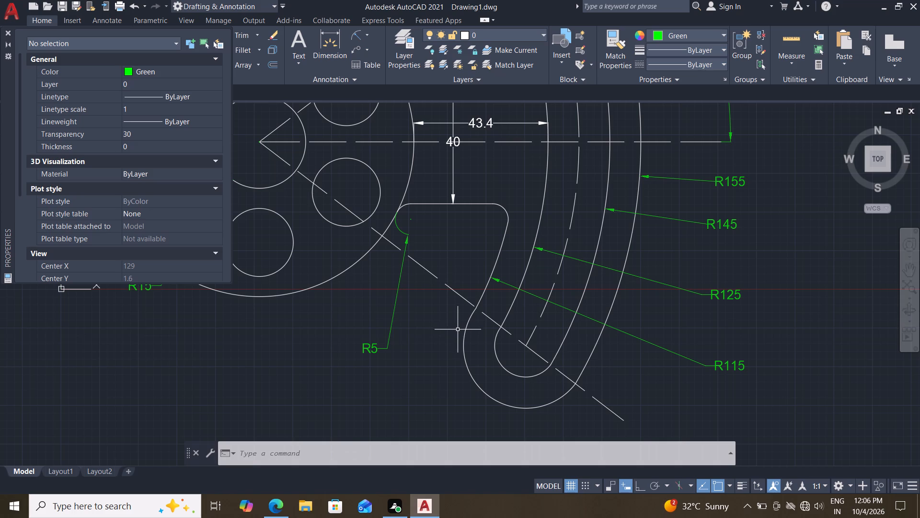
pyautogui.moveTo(457, 306); pyautogui.dragTo(455, 368, button='middle')
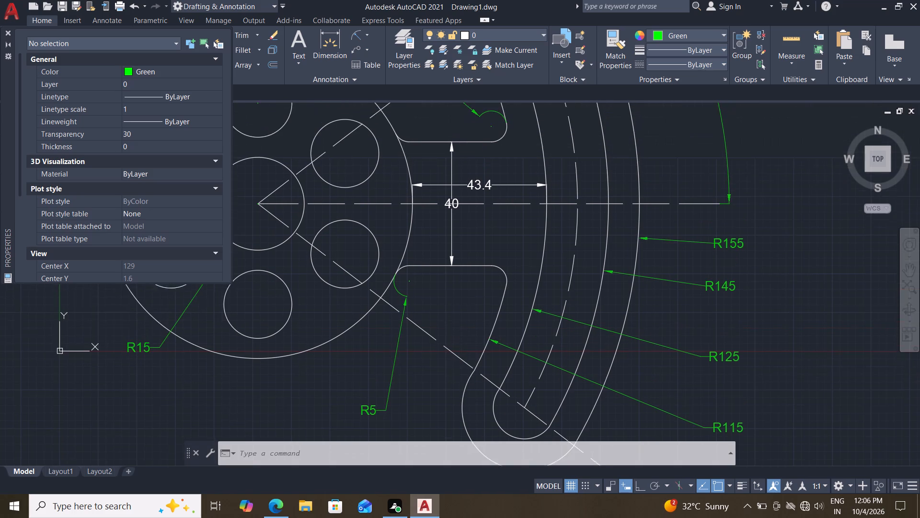
pyautogui.moveTo(455, 368); pyautogui.dragTo(453, 359, button='middle')
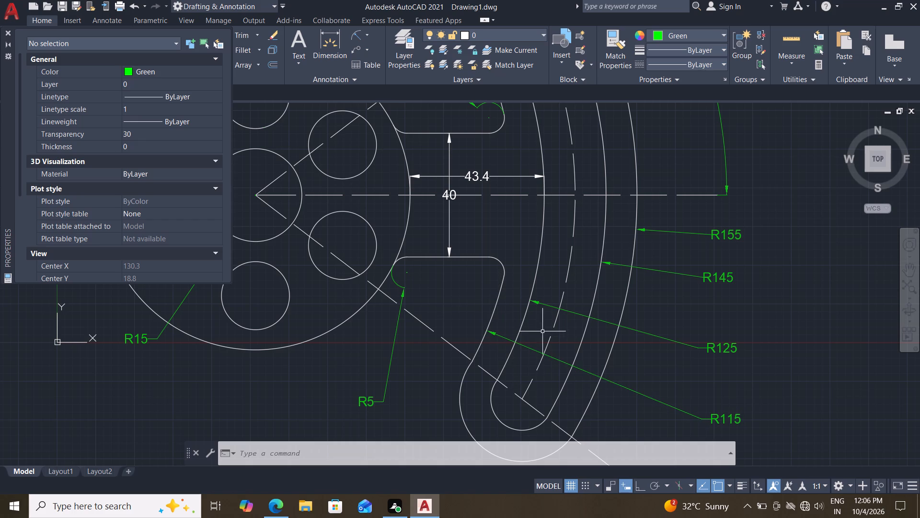
pyautogui.moveTo(440, 283); pyautogui.dragTo(446, 318, button='middle')
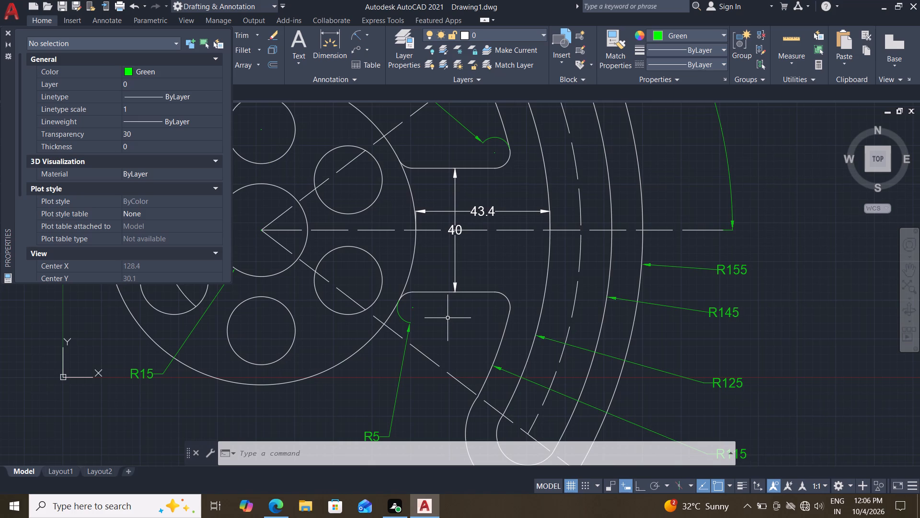
pyautogui.click(471, 265)
pyautogui.click(438, 276)
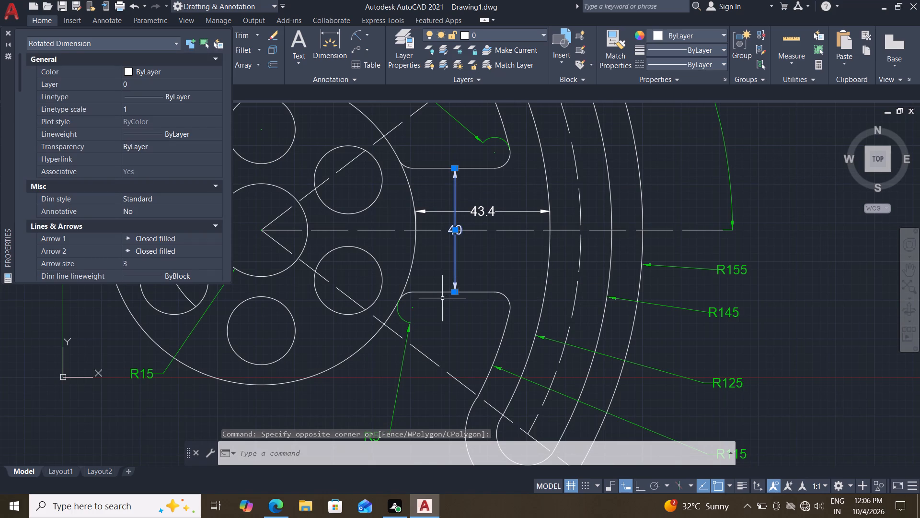
pyautogui.moveTo(459, 332); pyautogui.dragTo(476, 340, button='middle')
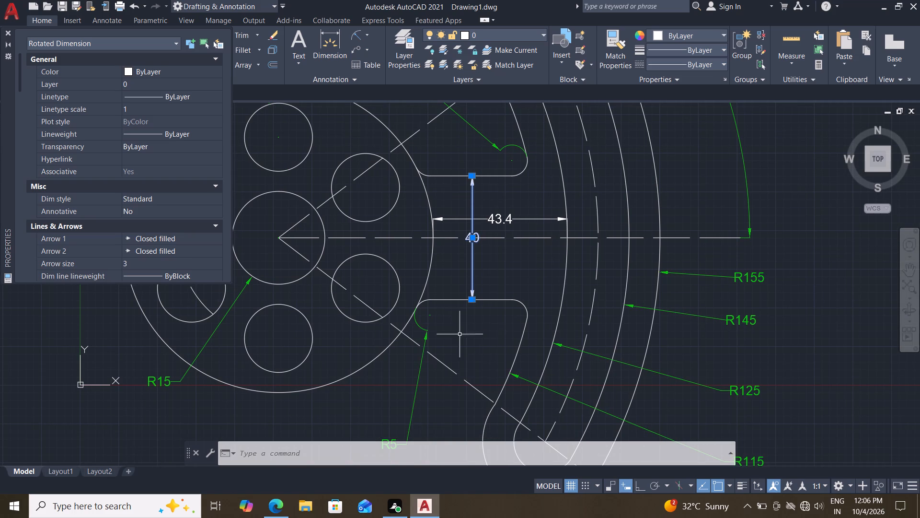
pyautogui.moveTo(384, 375); pyautogui.dragTo(411, 347, button='middle')
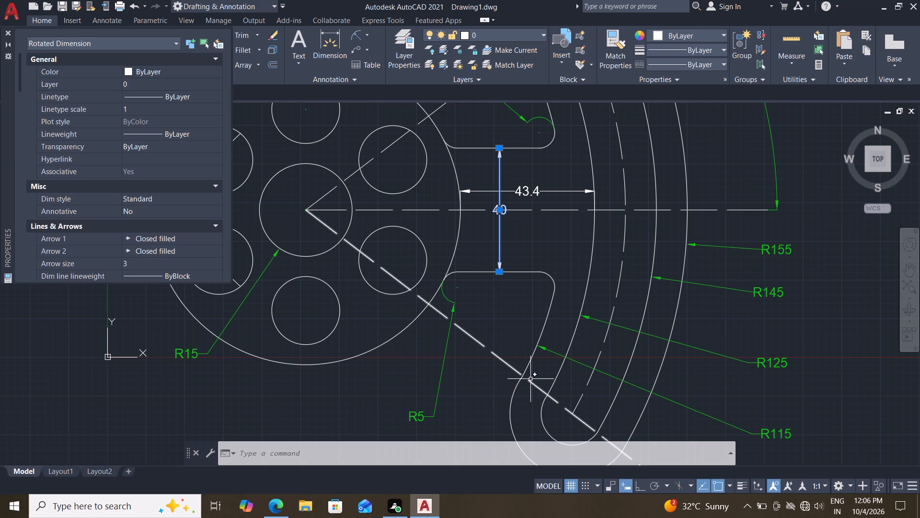
pyautogui.scroll(-1, 509, 319)
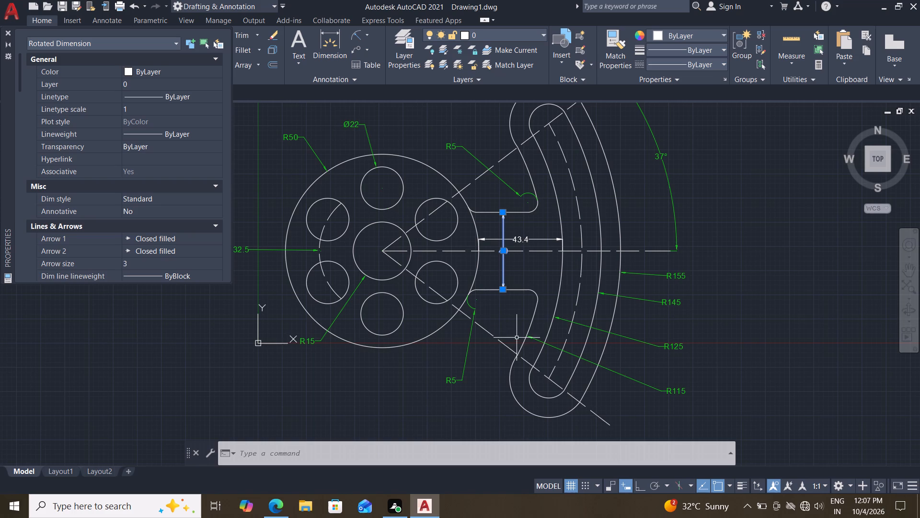
pyautogui.moveTo(518, 318); pyautogui.dragTo(517, 339, button='middle')
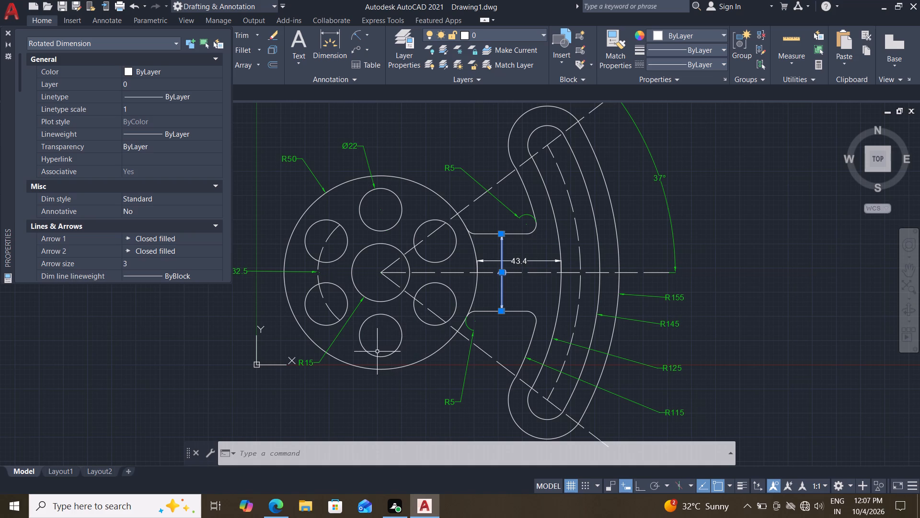
pyautogui.moveTo(429, 378); pyautogui.dragTo(405, 362, button='middle')
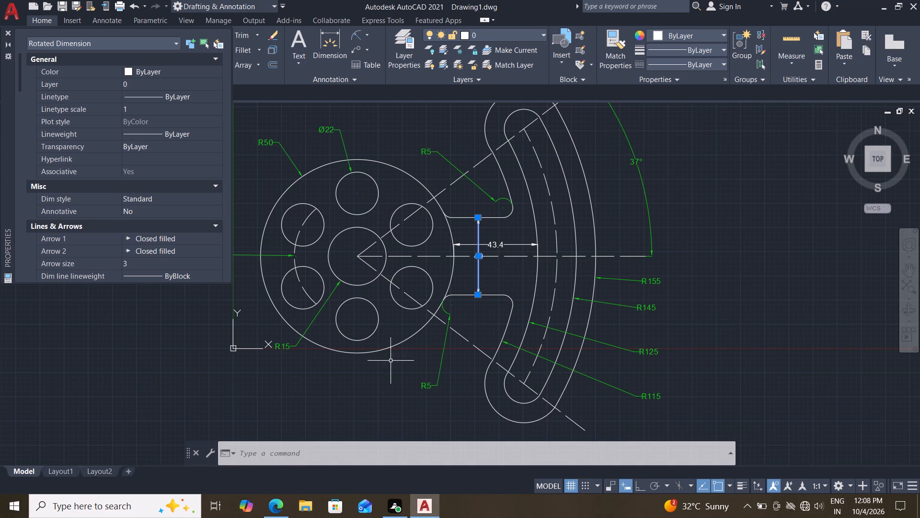
pyautogui.moveTo(381, 376); pyautogui.dragTo(391, 365, button='middle')
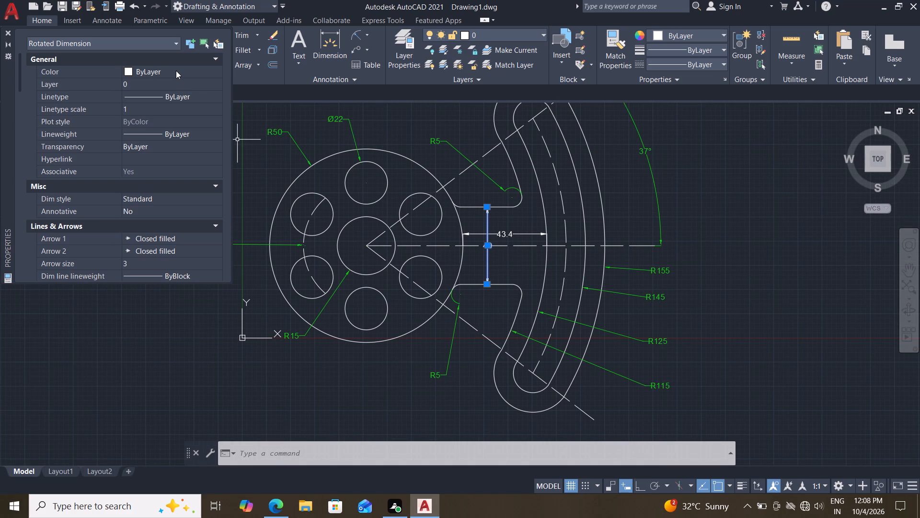
pyautogui.doubleClick(176, 71)
pyautogui.click(154, 128)
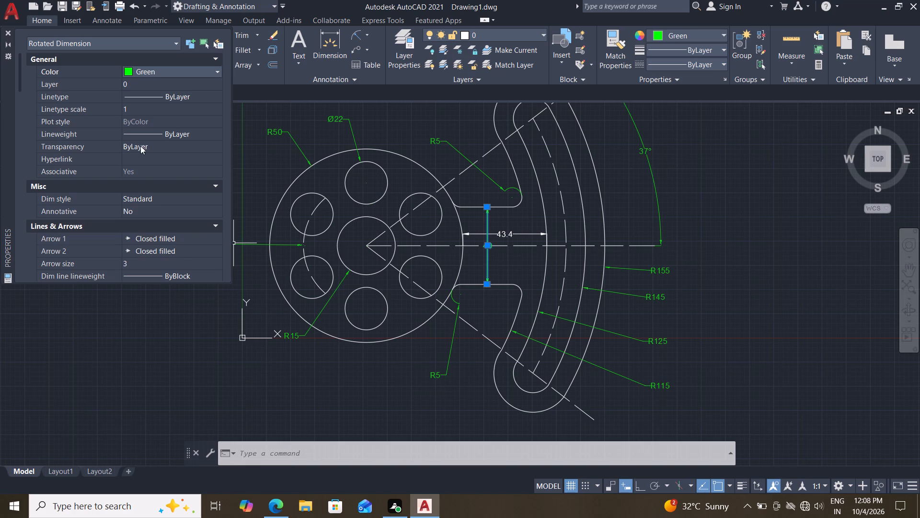
pyautogui.moveTo(153, 147); pyautogui.dragTo(73, 145)
pyautogui.write('30')
pyautogui.press('Return')
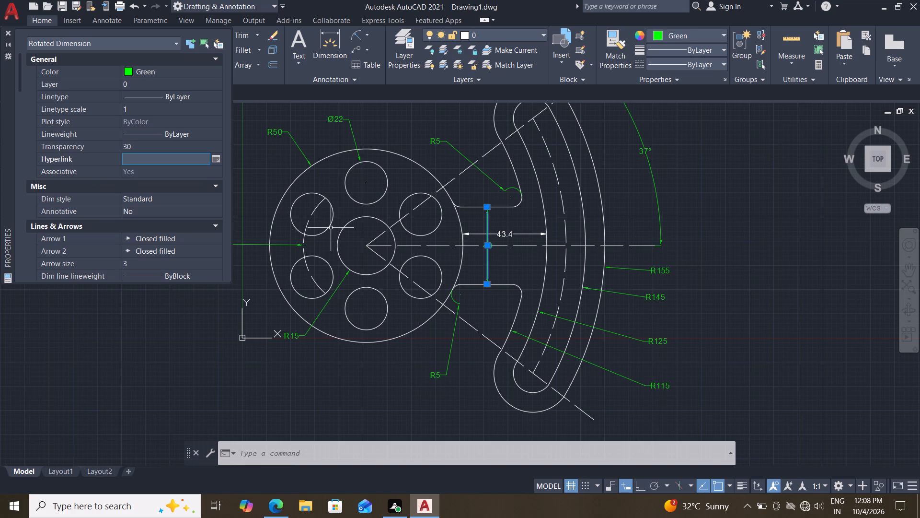
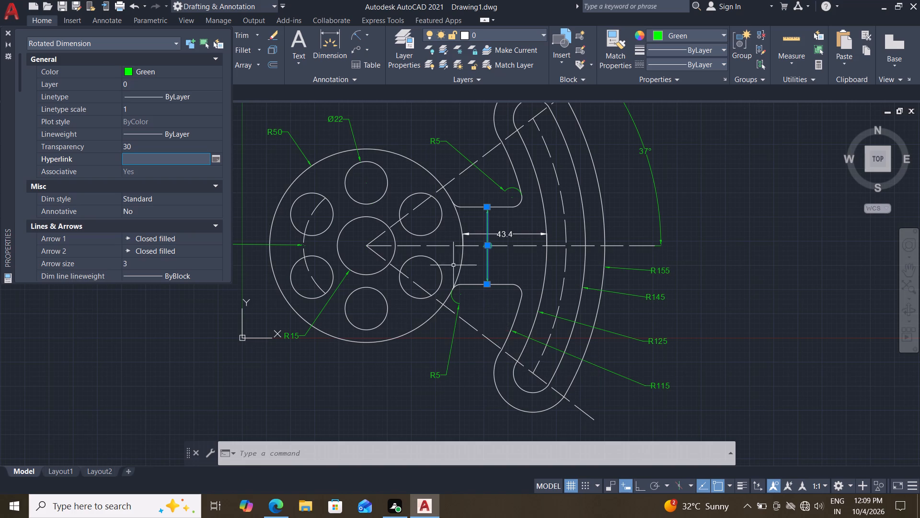
# Set the horizontal 43.4 dimension between the hub and the curved body to green with a transparency of 30.
pyautogui.moveTo(375, 369); pyautogui.dragTo(340, 377, button='middle')
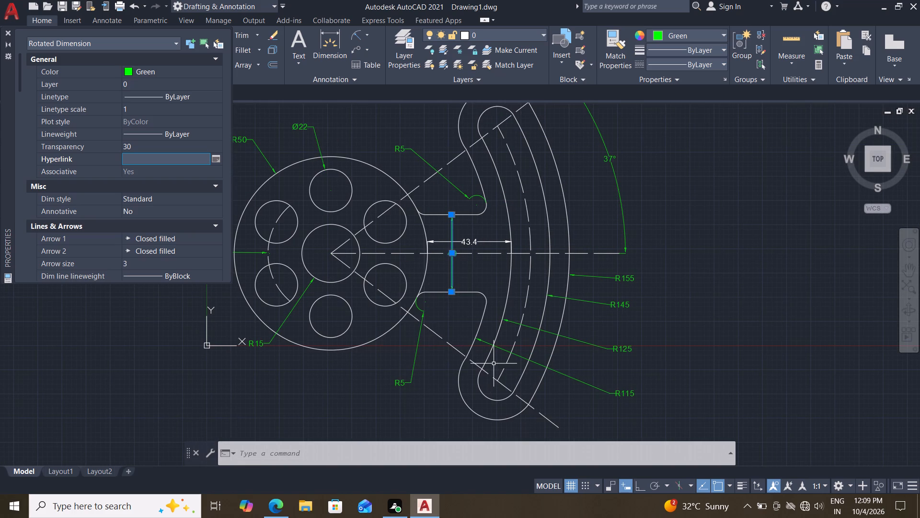
pyautogui.press('Escape')
pyautogui.press('Escape')
pyautogui.moveTo(461, 314); pyautogui.dragTo(451, 327, button='middle')
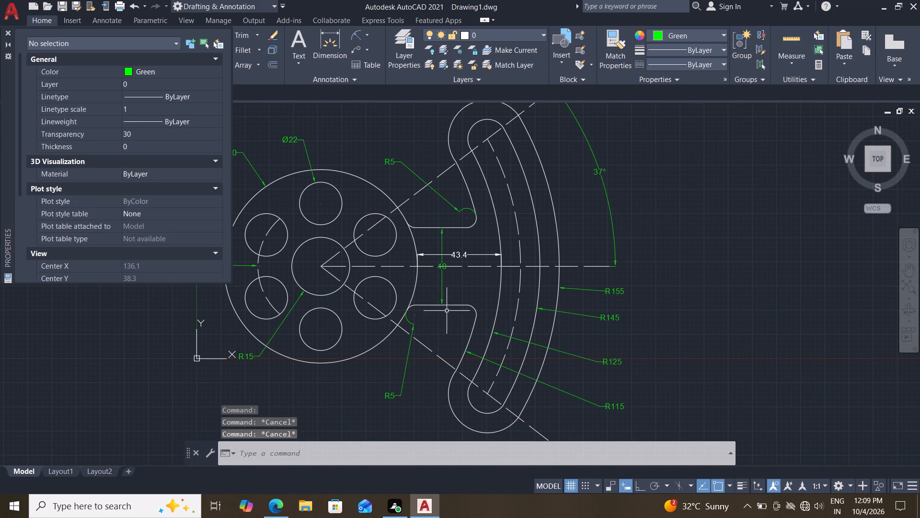
pyautogui.click(473, 240)
pyautogui.click(462, 260)
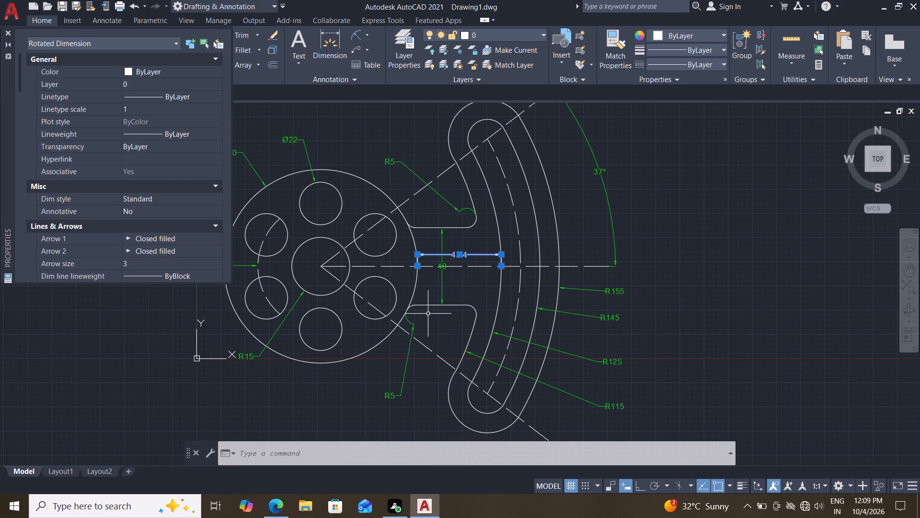
pyautogui.moveTo(367, 393); pyautogui.dragTo(368, 389, button='middle')
pyautogui.moveTo(368, 389); pyautogui.dragTo(372, 368, button='middle')
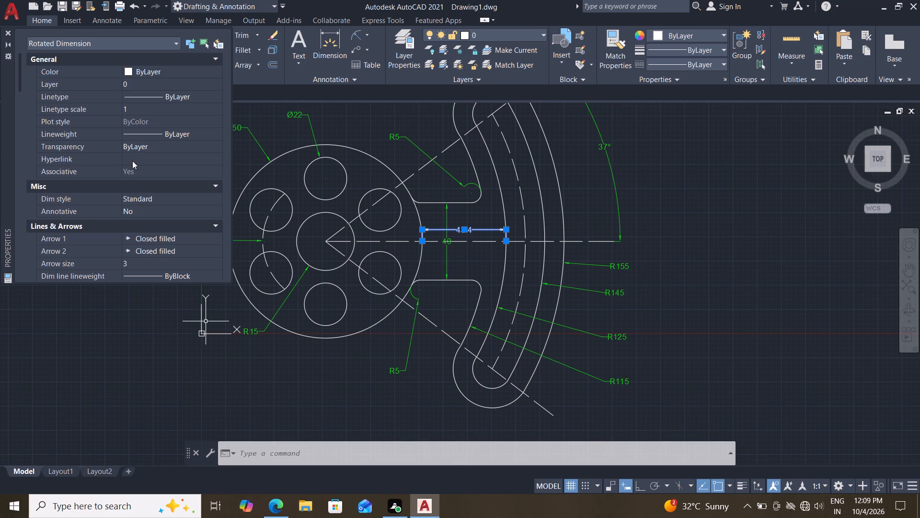
pyautogui.moveTo(145, 59); pyautogui.dragTo(146, 66)
pyautogui.doubleClick(147, 70)
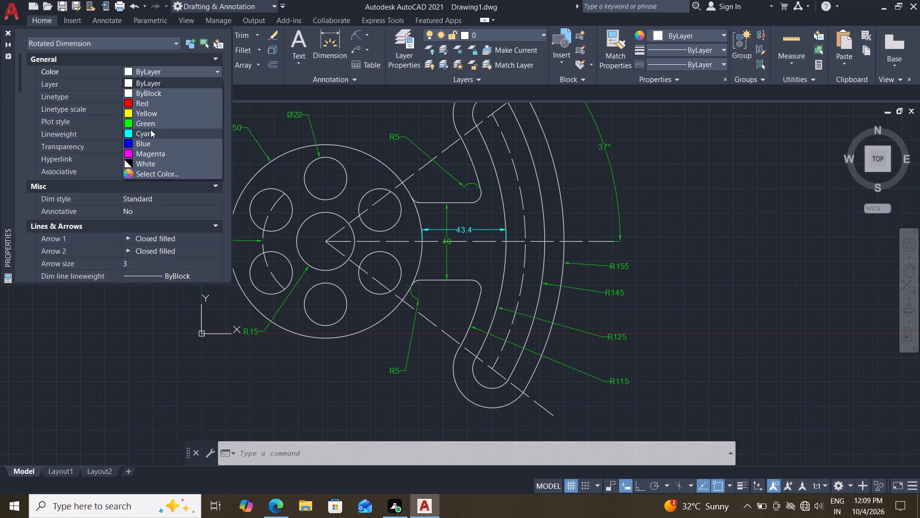
pyautogui.click(152, 126)
pyautogui.moveTo(154, 145); pyautogui.dragTo(130, 147)
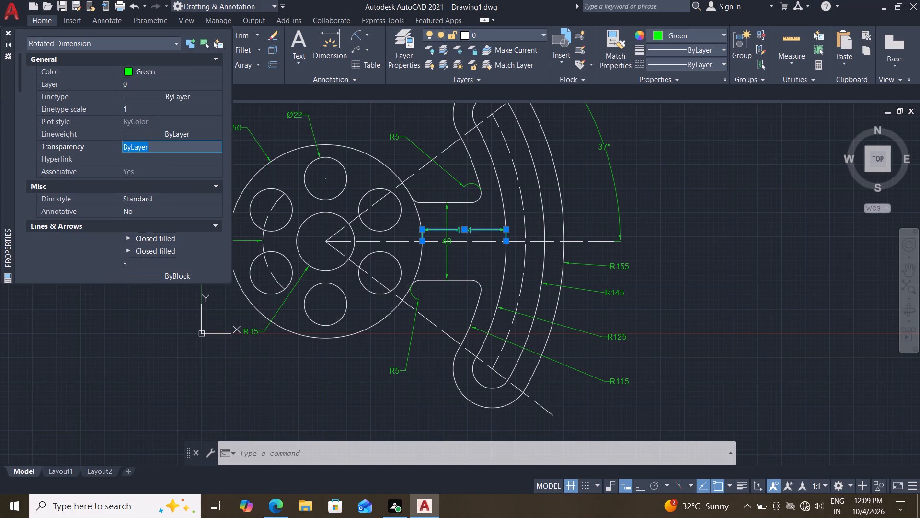
pyautogui.moveTo(130, 147); pyautogui.dragTo(66, 149)
pyautogui.write('30')
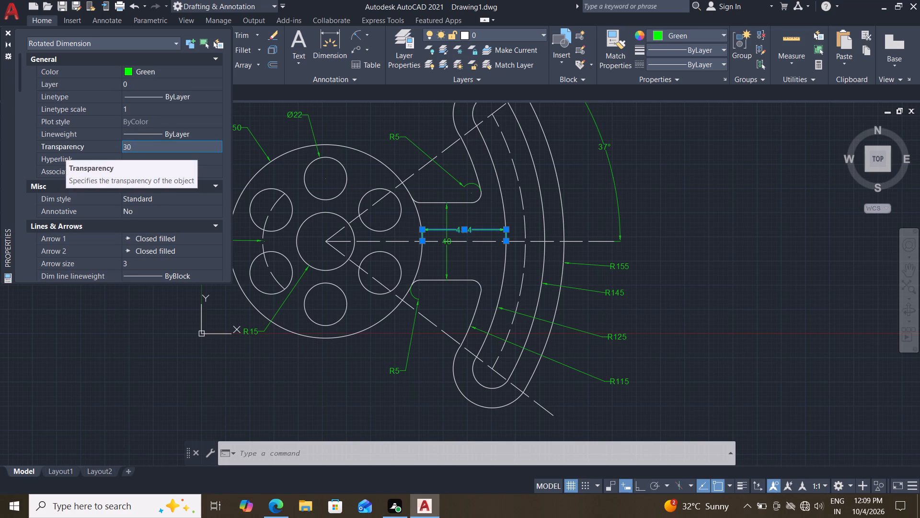
pyautogui.press('Return')
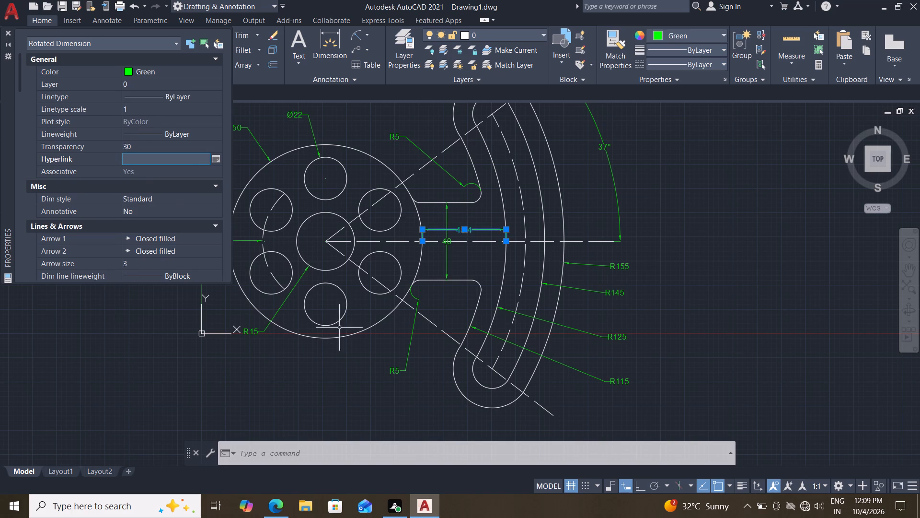
pyautogui.press('Escape')
pyautogui.press('Escape')
pyautogui.press('Escape')
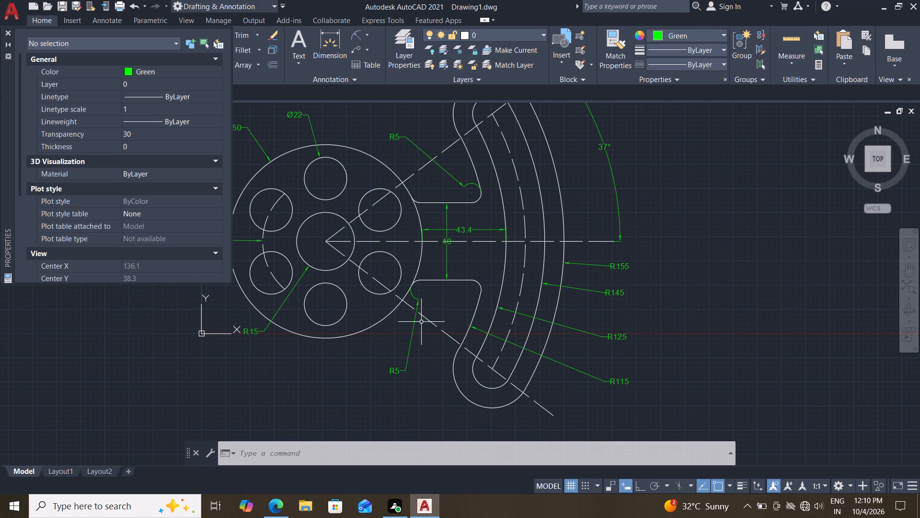
# Close the Properties palette.
pyautogui.moveTo(421, 322); pyautogui.dragTo(379, 336, button='middle')
pyautogui.scroll(-2, 443, 313)
pyautogui.scroll(2, 354, 369)
pyautogui.moveTo(401, 334); pyautogui.dragTo(407, 399, button='middle')
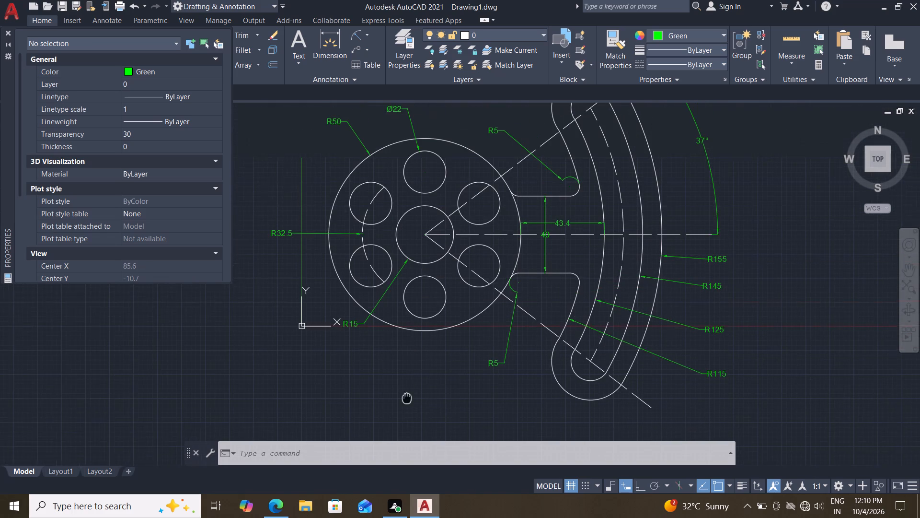
pyautogui.moveTo(407, 399); pyautogui.dragTo(407, 399, button='middle')
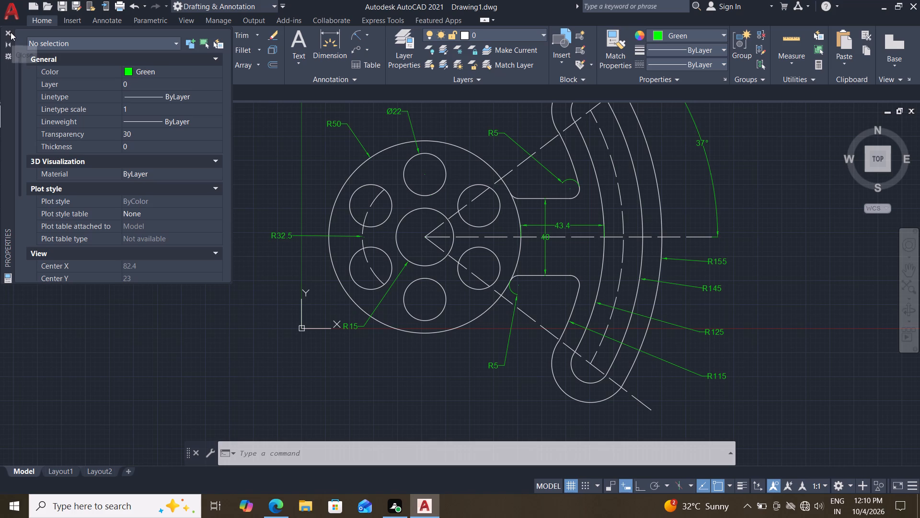
pyautogui.click(11, 32)
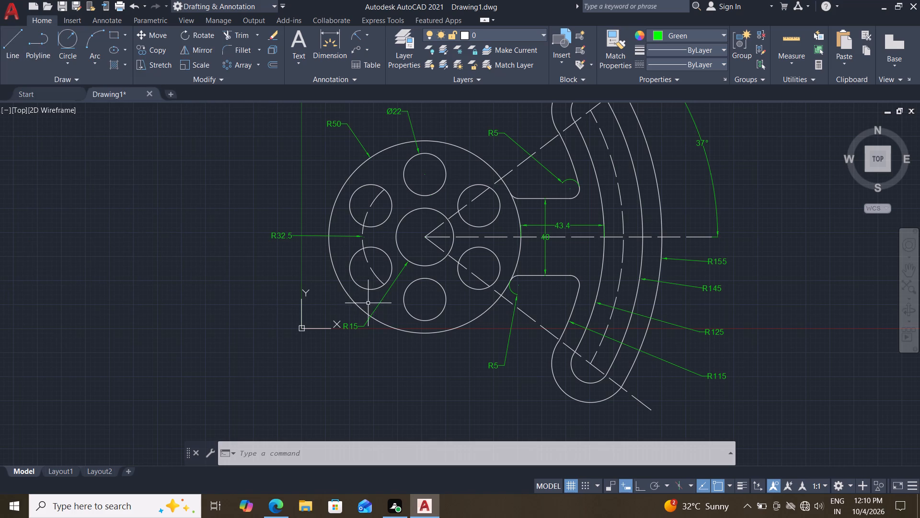
pyautogui.press('Escape')
pyautogui.press('Escape')
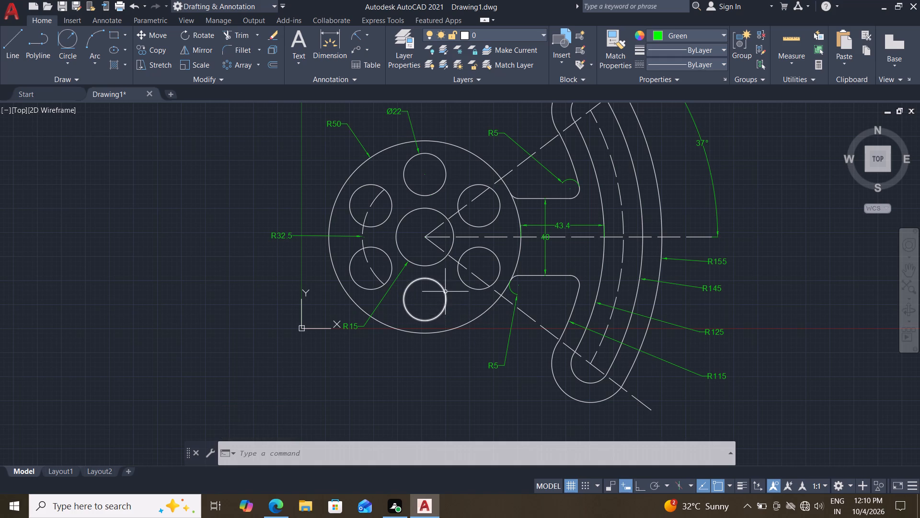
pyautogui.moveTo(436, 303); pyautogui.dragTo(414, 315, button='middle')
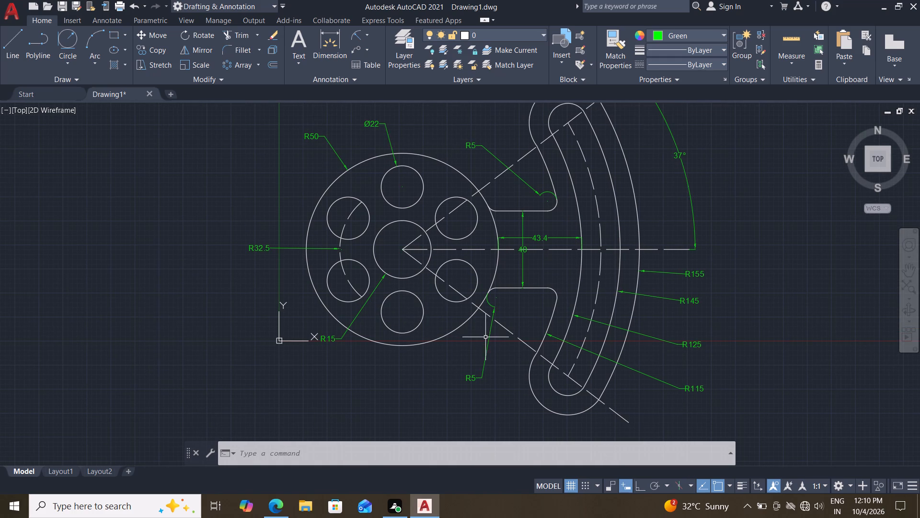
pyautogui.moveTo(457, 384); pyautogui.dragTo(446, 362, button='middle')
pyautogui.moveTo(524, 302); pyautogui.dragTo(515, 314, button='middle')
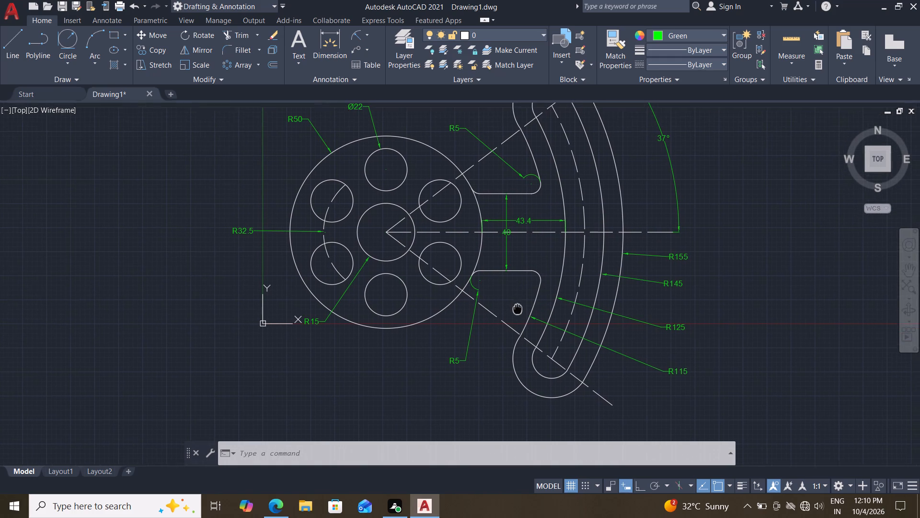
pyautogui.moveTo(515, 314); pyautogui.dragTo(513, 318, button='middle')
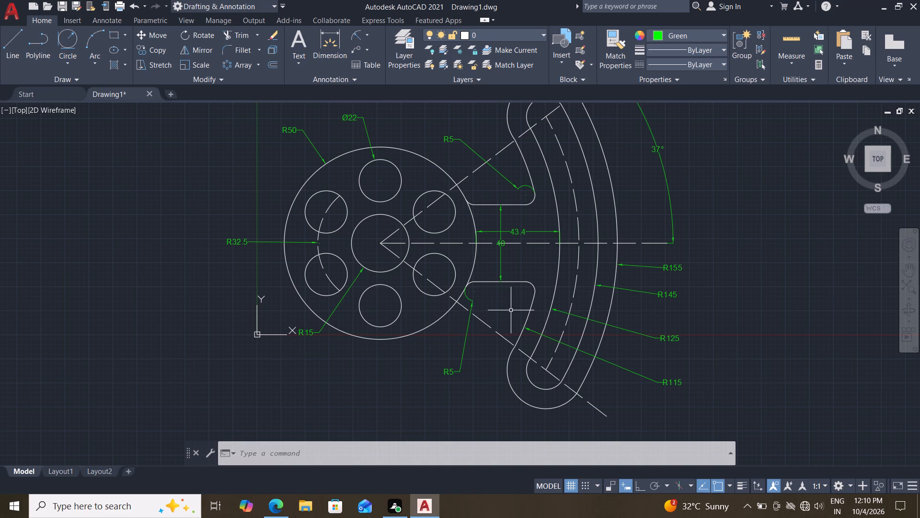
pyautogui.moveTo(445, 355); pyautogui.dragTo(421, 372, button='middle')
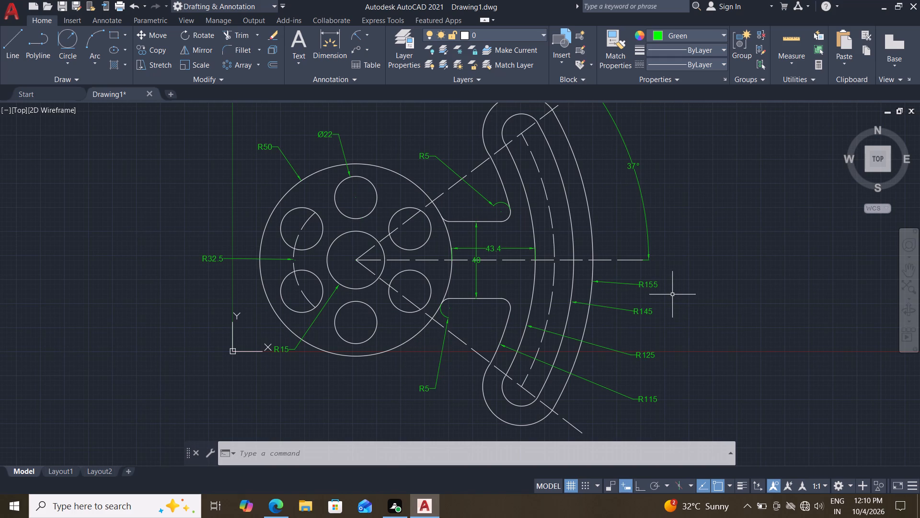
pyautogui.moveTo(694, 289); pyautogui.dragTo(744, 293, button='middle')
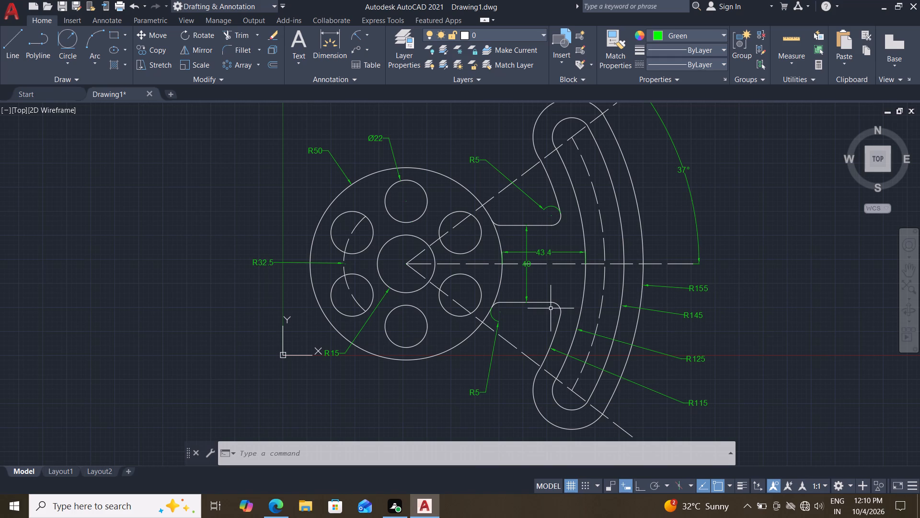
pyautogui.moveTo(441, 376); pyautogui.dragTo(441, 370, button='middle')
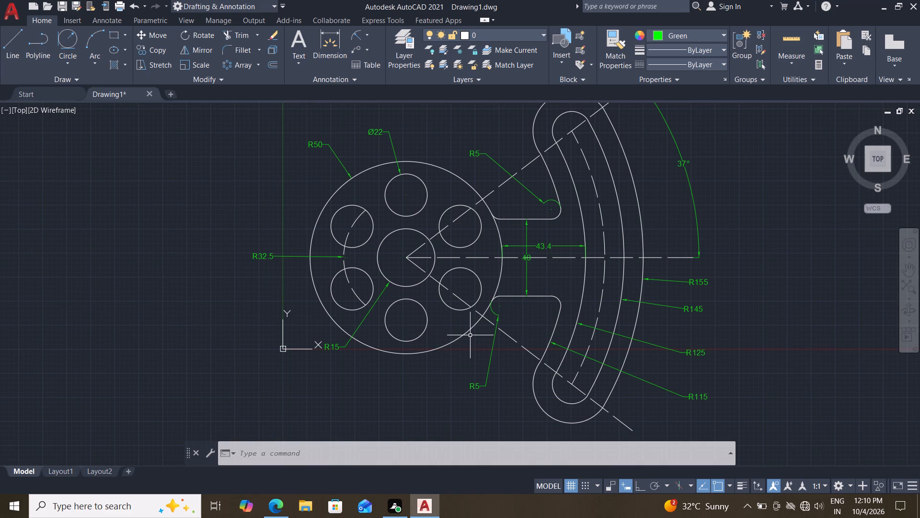
# Rotate the text of the vertical 40 dimension on the arm to 90 degrees with the dimension edit command.
pyautogui.write('ded')
pyautogui.press('Return')
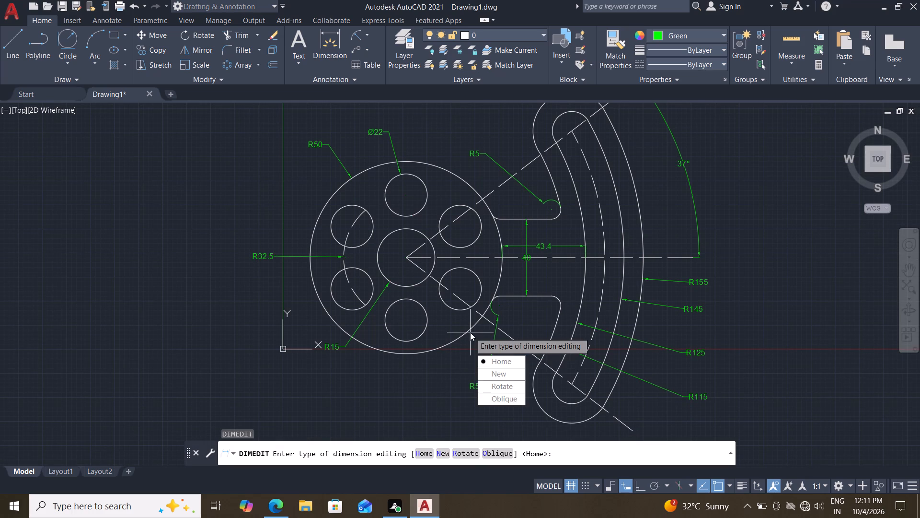
pyautogui.moveTo(499, 381); pyautogui.dragTo(470, 332)
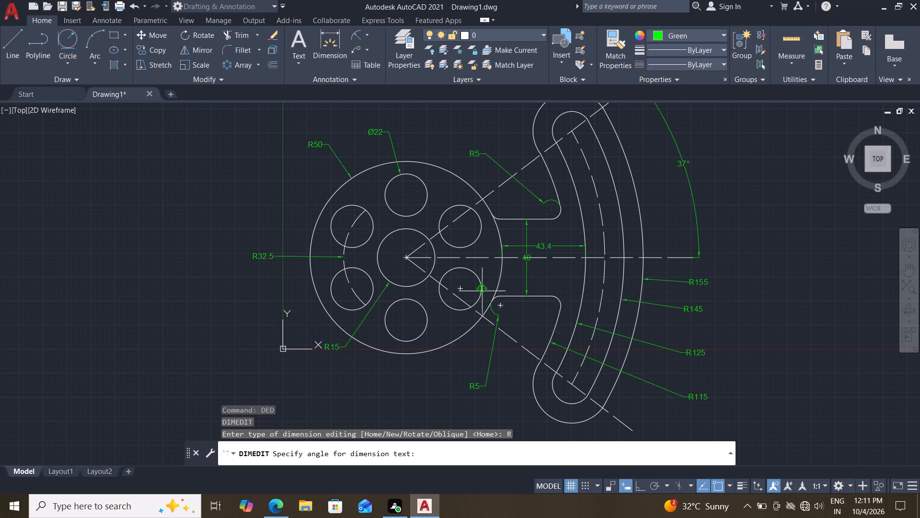
pyautogui.write('90')
pyautogui.press('Return')
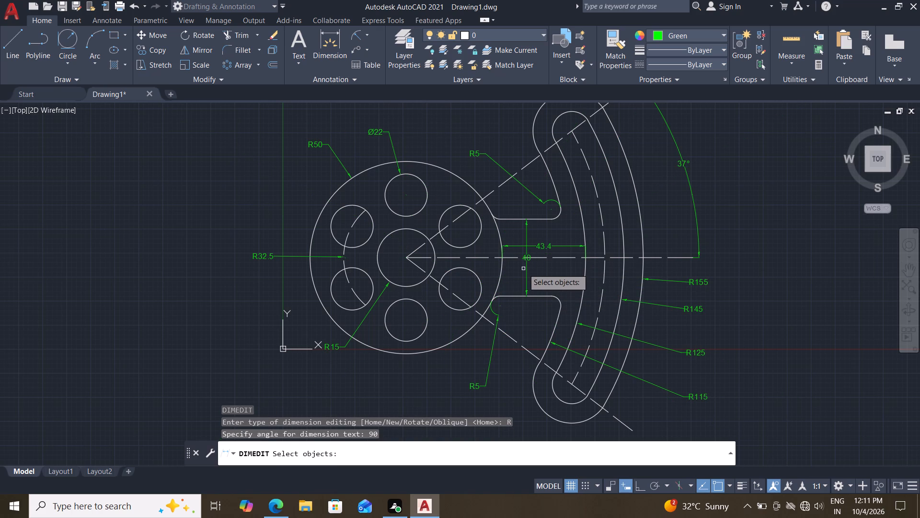
pyautogui.click(526, 264)
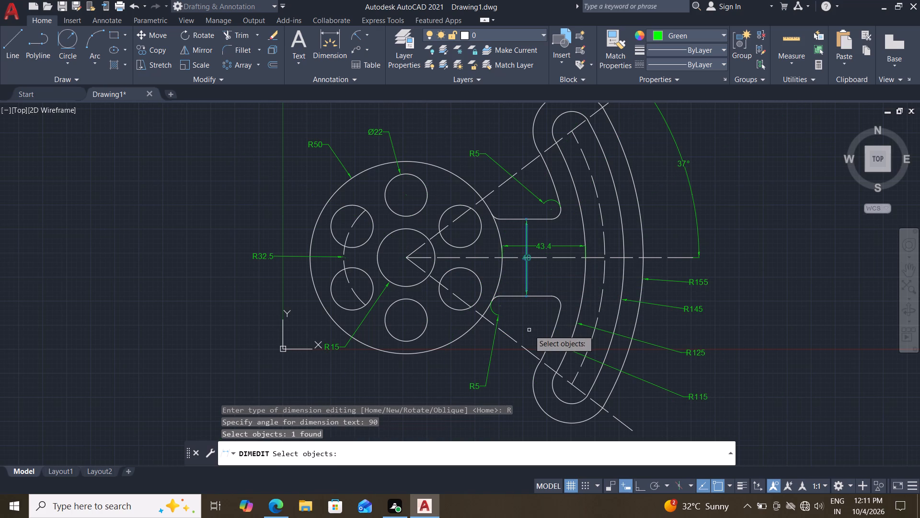
pyautogui.press('Return')
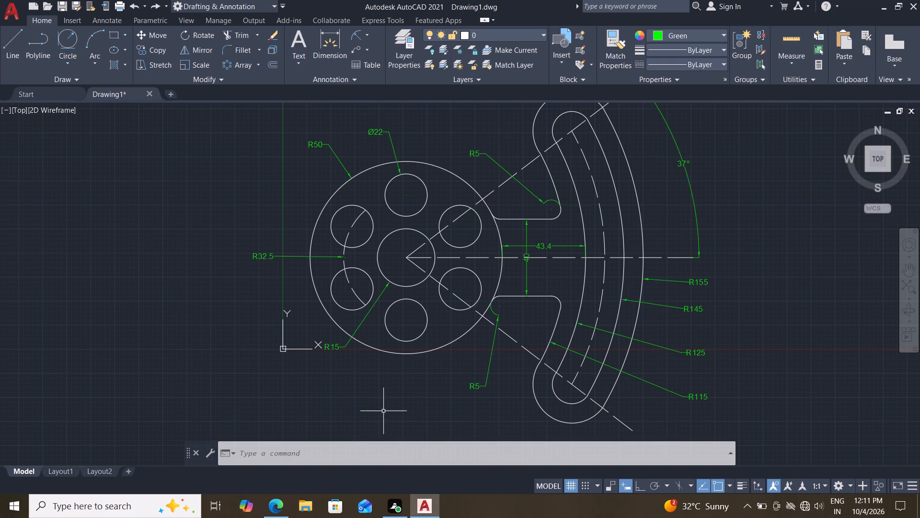
# Save the drawing as 04-10-02 in the Documents folder in AutoCAD 2018 DWG format.
pyautogui.moveTo(376, 408); pyautogui.dragTo(287, 385, button='middle')
pyautogui.click(11, 0)
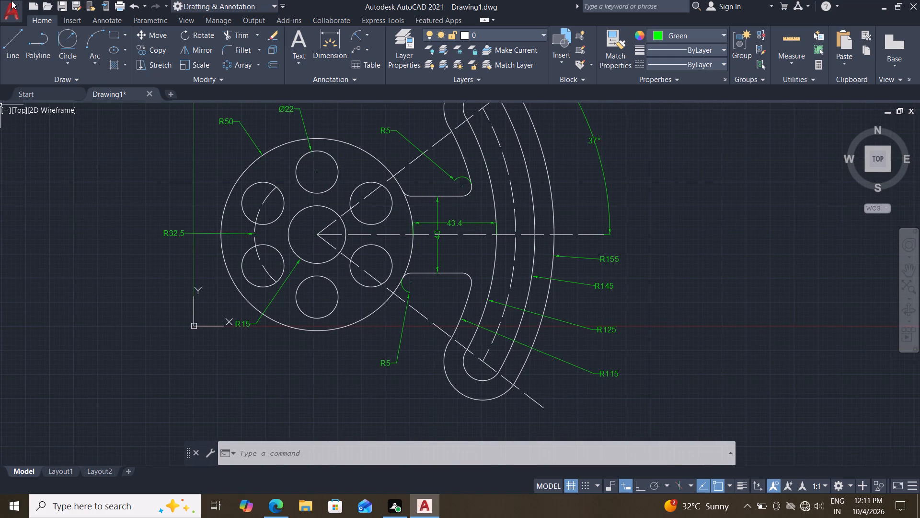
pyautogui.click(52, 164)
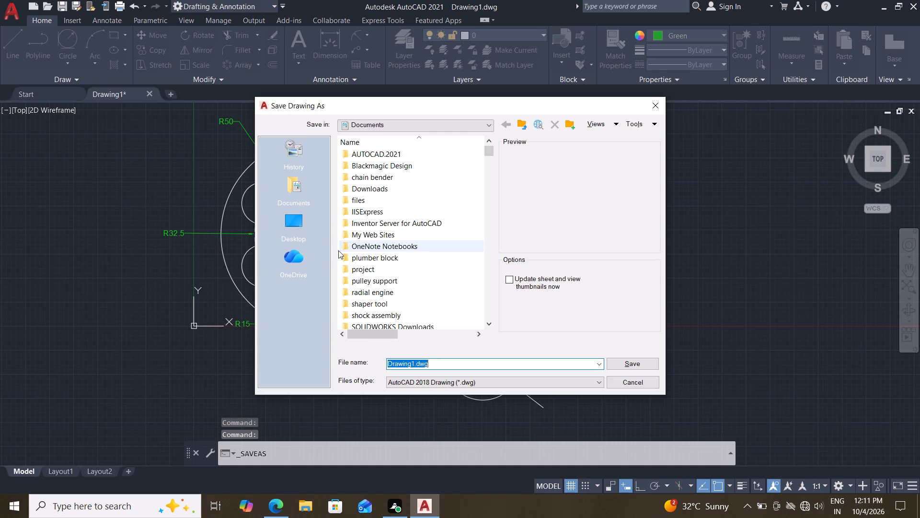
pyautogui.write('01')
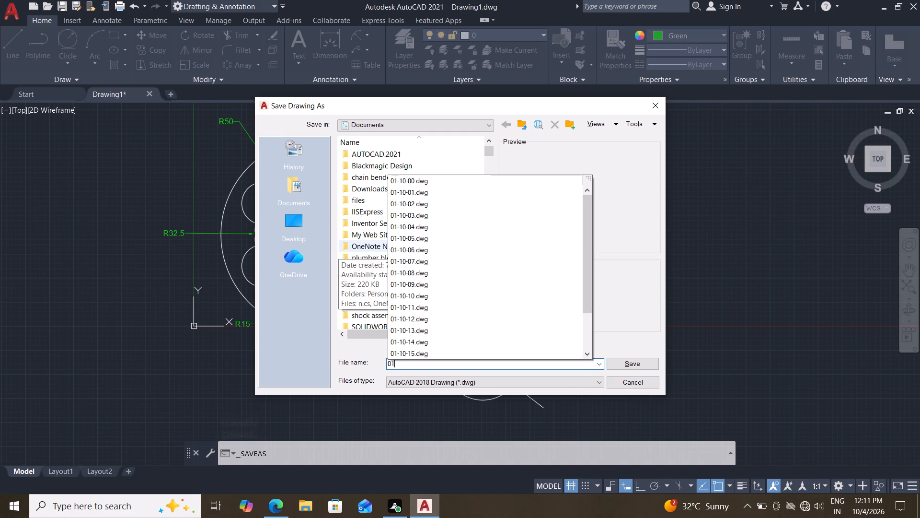
pyautogui.press('BackSpace')
pyautogui.write('4-')
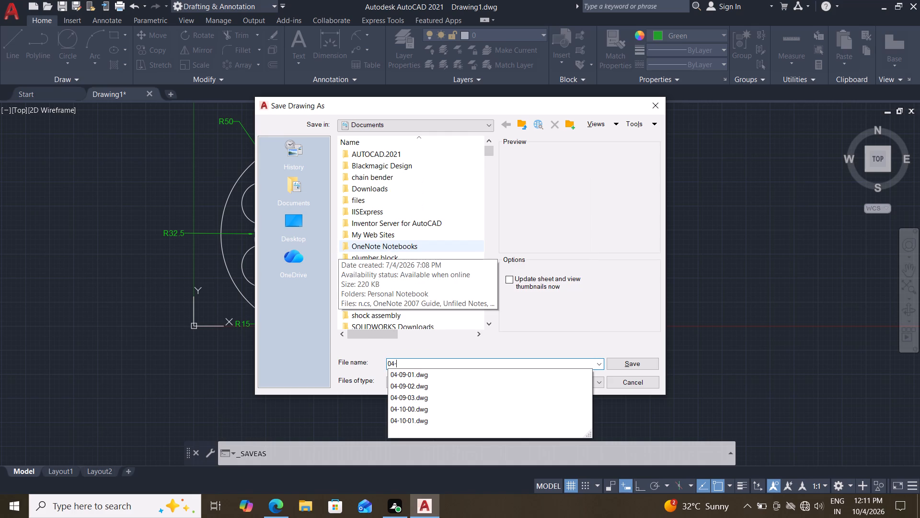
pyautogui.write('10')
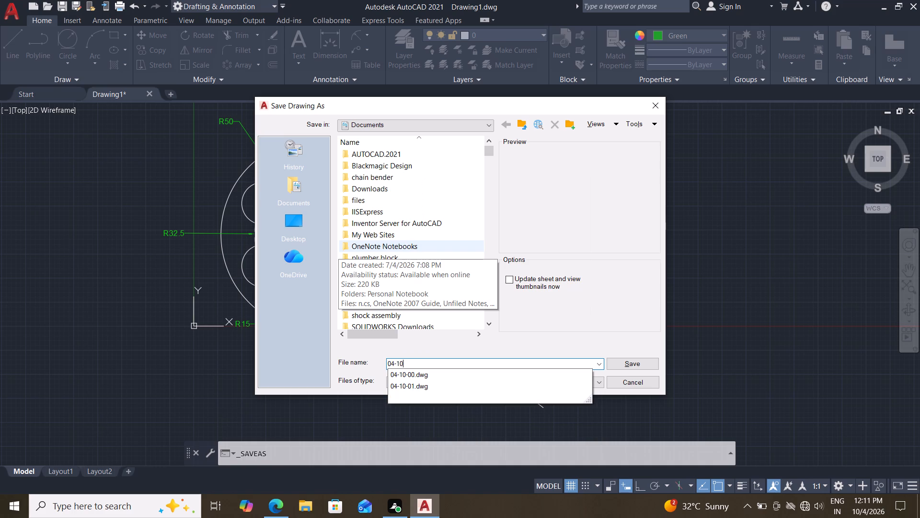
pyautogui.write('-0')
pyautogui.press('2')
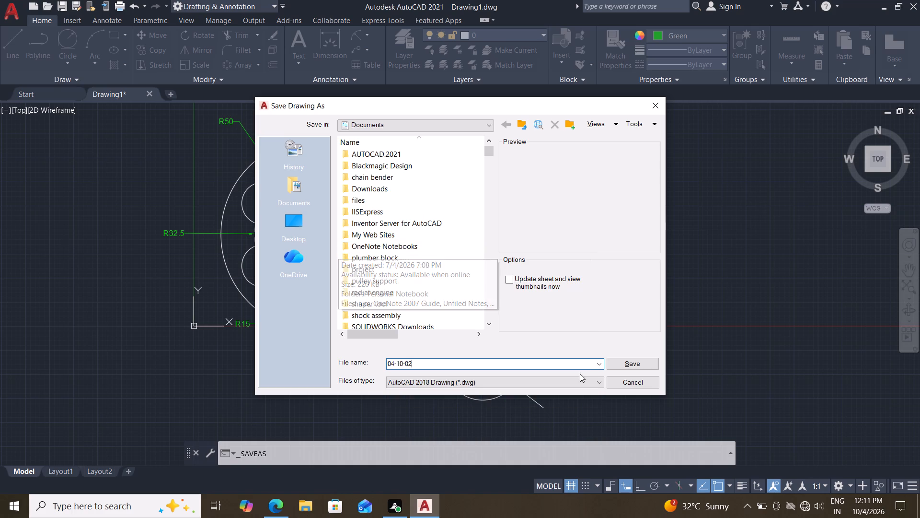
pyautogui.click(644, 363)
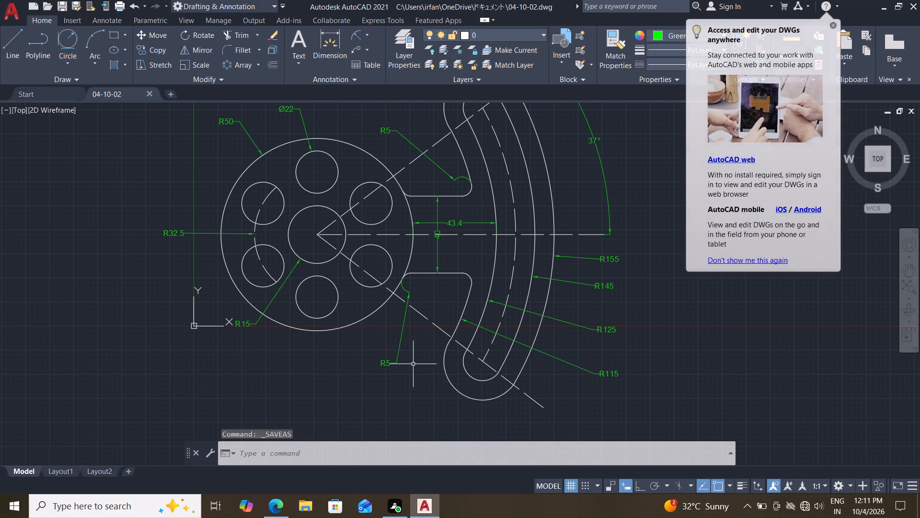
# Export the drawing to the Documents folder as the PDF file 04-10-02.
pyautogui.click(7, 11)
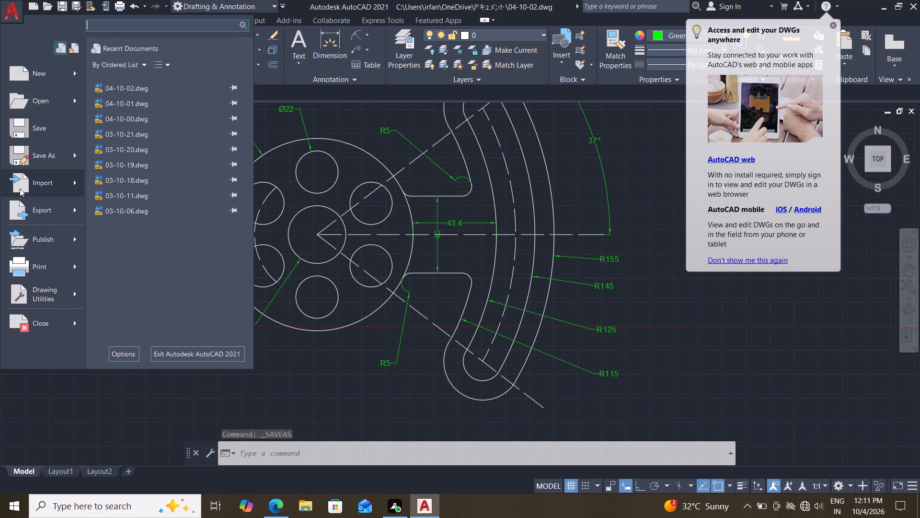
pyautogui.click(25, 208)
pyautogui.click(102, 208)
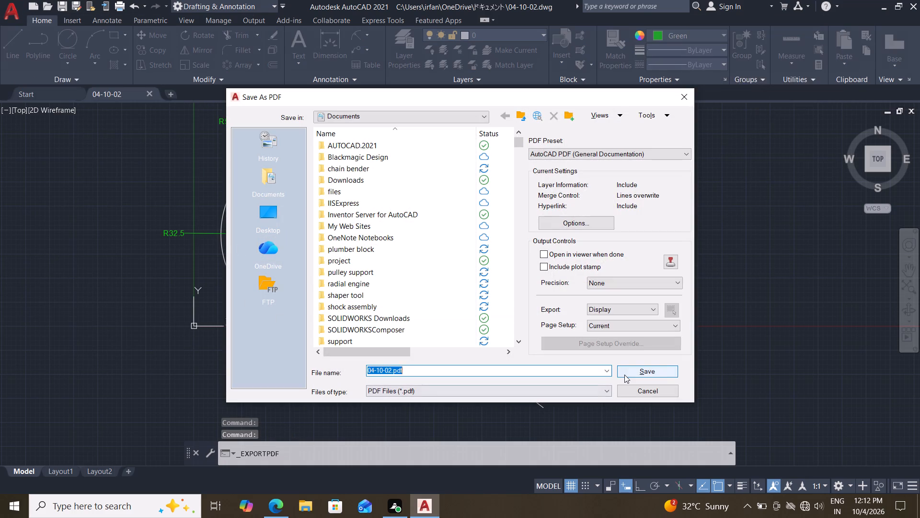
pyautogui.click(625, 374)
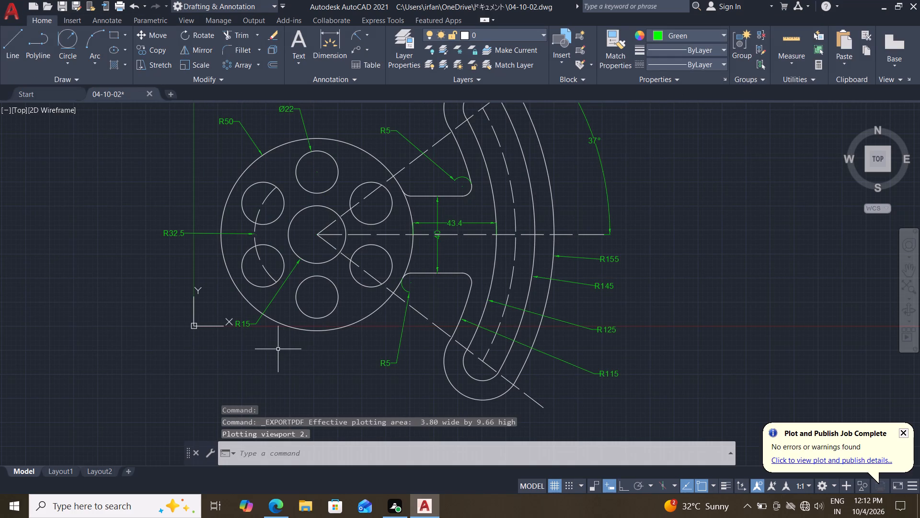
# Move the entire dimensioned drawing up and to the right, farther from the origin, using the hub's centre as base point.
pyautogui.scroll(-2, 323, 318)
pyautogui.scroll(1, 354, 340)
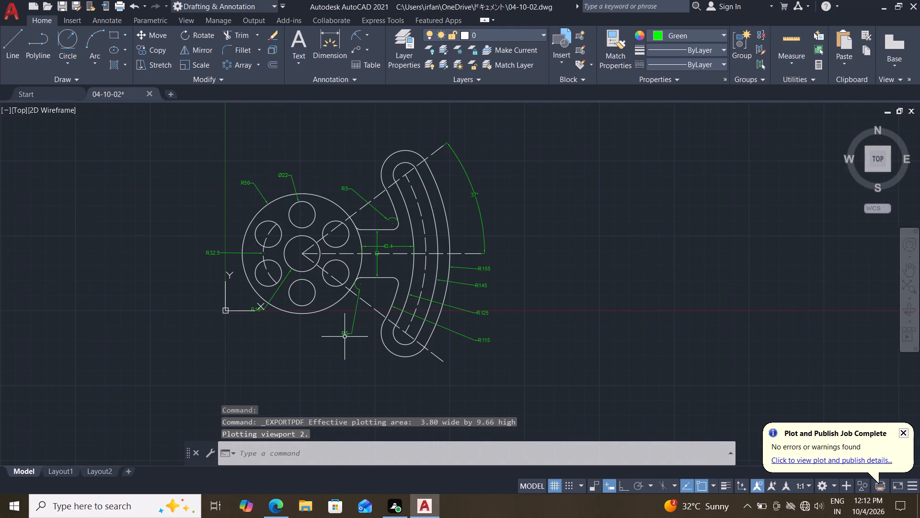
pyautogui.click(500, 145)
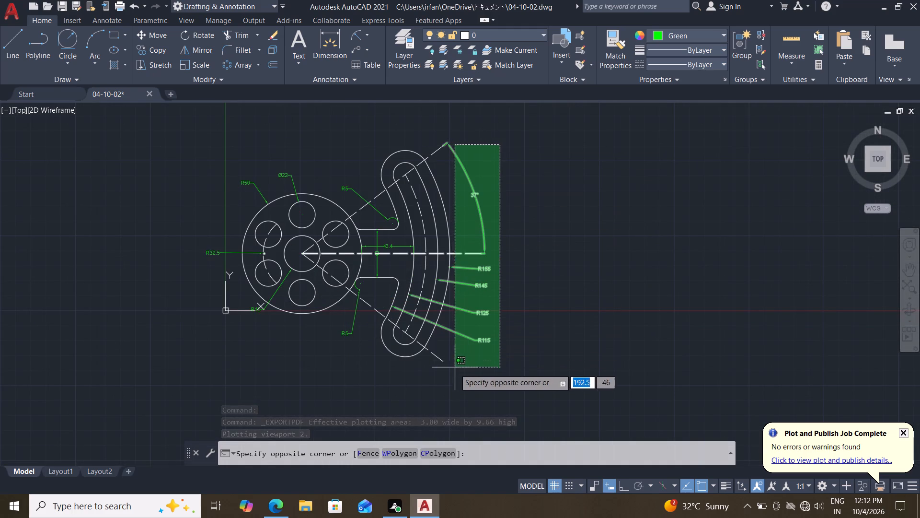
pyautogui.click(228, 367)
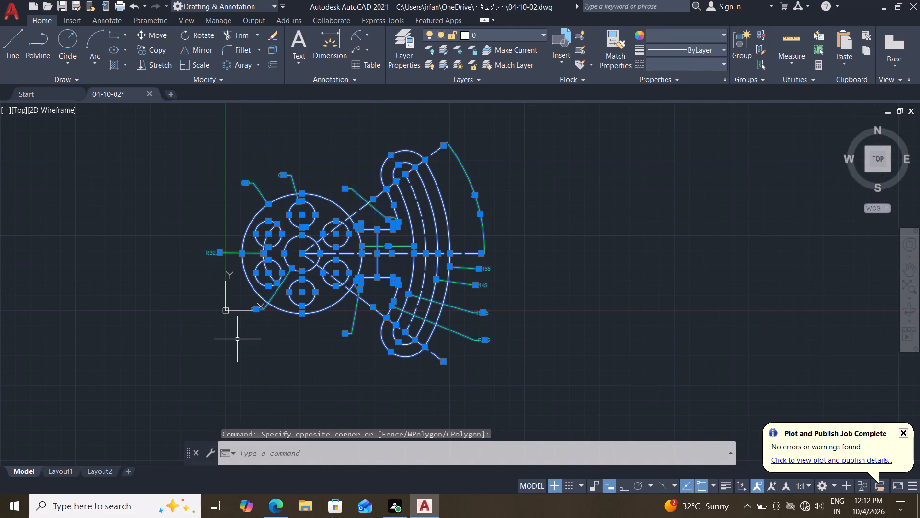
pyautogui.press('c')
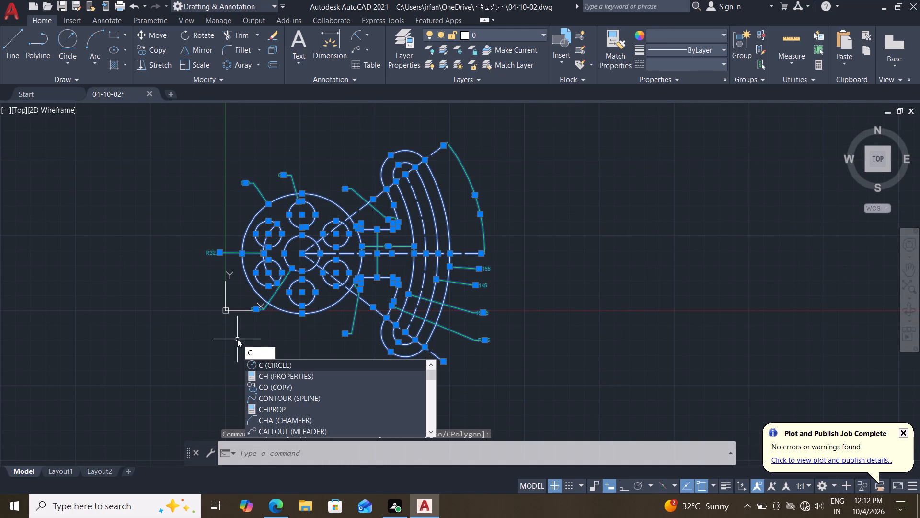
pyautogui.press('BackSpace')
pyautogui.press('m')
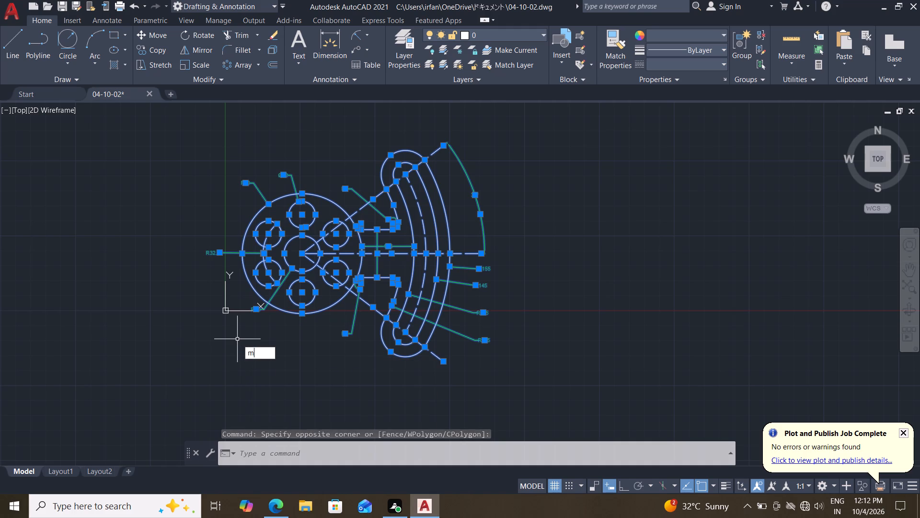
pyautogui.press('Return')
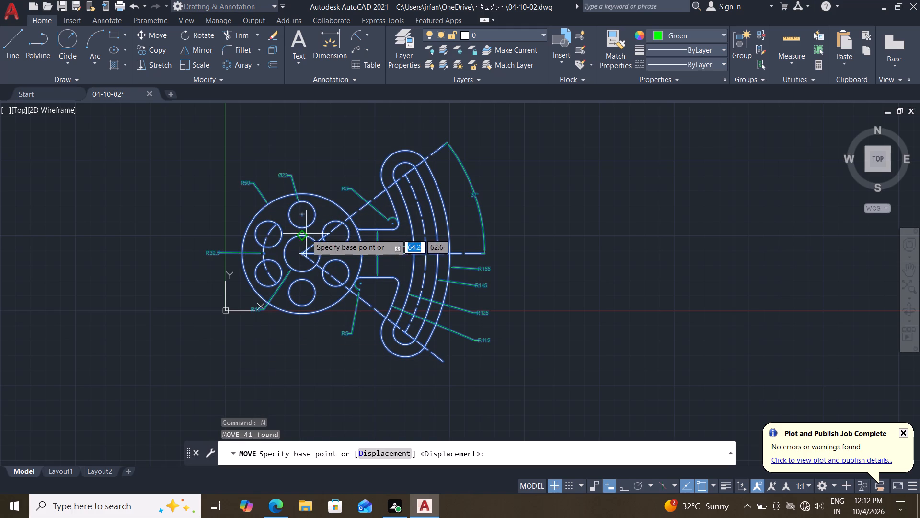
pyautogui.click(299, 257)
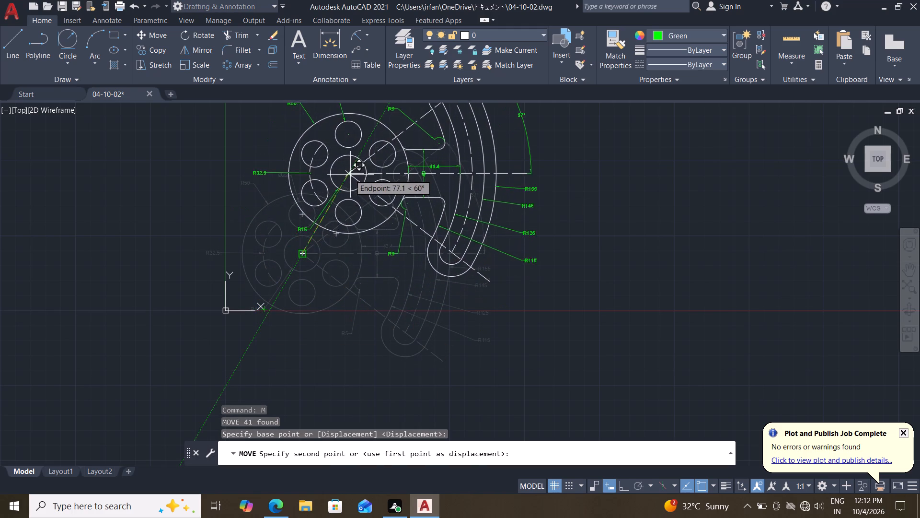
pyautogui.moveTo(351, 174); pyautogui.dragTo(334, 224, button='middle')
pyautogui.click(365, 182)
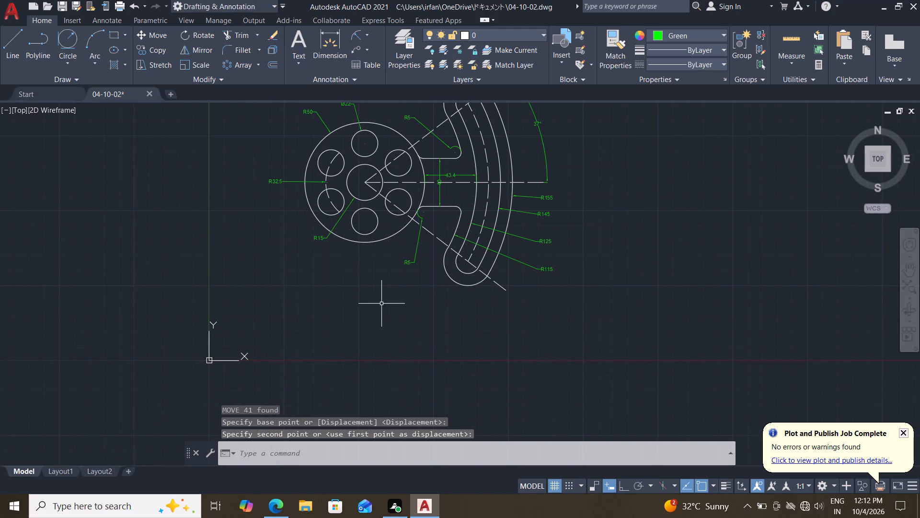
# Copy the entire dimensioned drawing from the hub's centre about 250 units horizontally to the right with Ortho on.
pyautogui.moveTo(356, 295); pyautogui.dragTo(333, 326, button='middle')
pyautogui.scroll(-1, 439, 238)
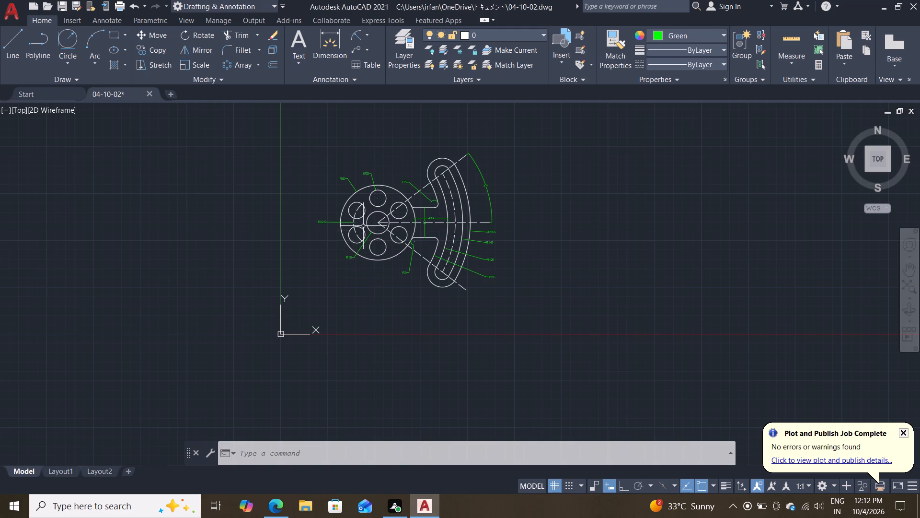
pyautogui.scroll(1, 379, 254)
pyautogui.scroll(-2, 429, 245)
pyautogui.click(484, 170)
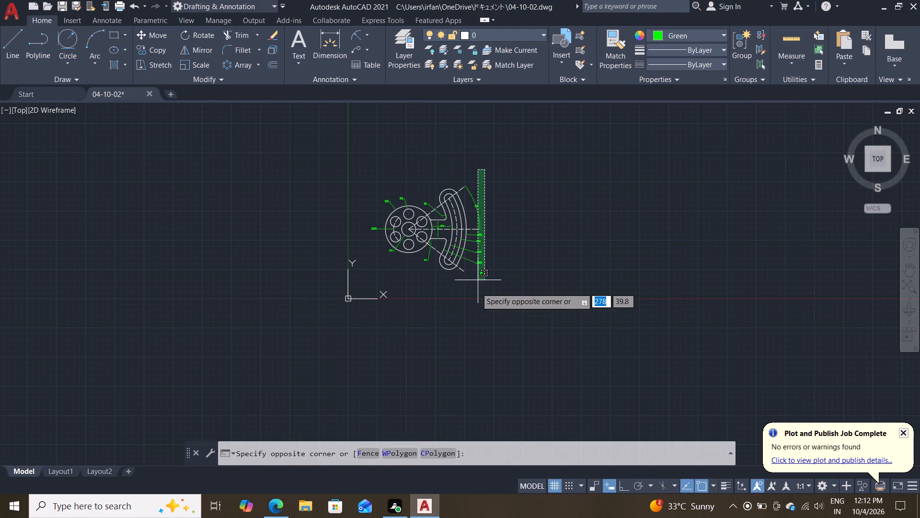
pyautogui.click(379, 284)
pyautogui.write('co')
pyautogui.press('Return')
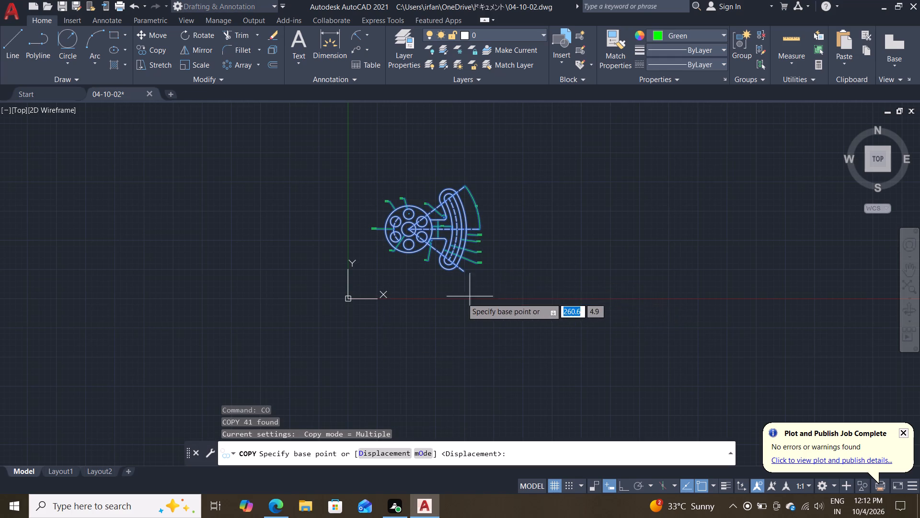
pyautogui.scroll(2, 454, 298)
pyautogui.moveTo(422, 255); pyautogui.dragTo(449, 311, button='middle')
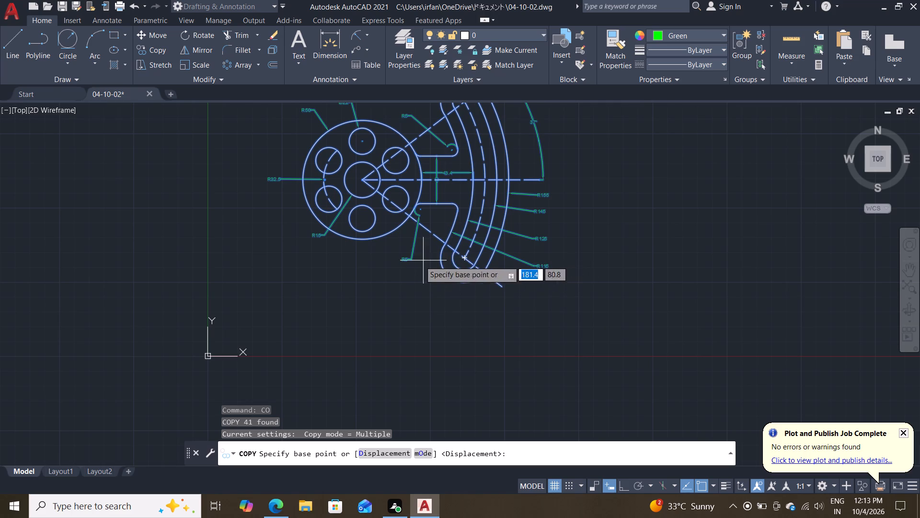
pyautogui.moveTo(392, 267); pyautogui.dragTo(398, 329, button='middle')
pyautogui.click(366, 243)
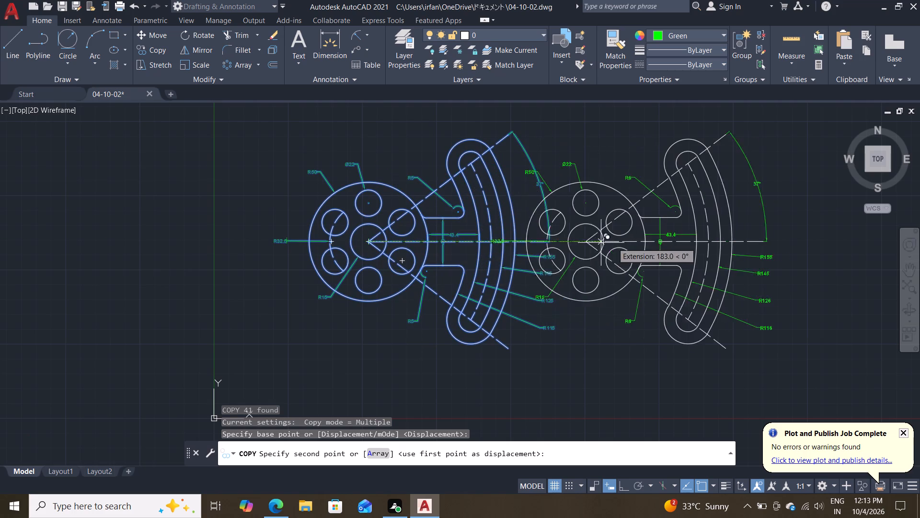
pyautogui.moveTo(685, 239); pyautogui.dragTo(616, 244, button='middle')
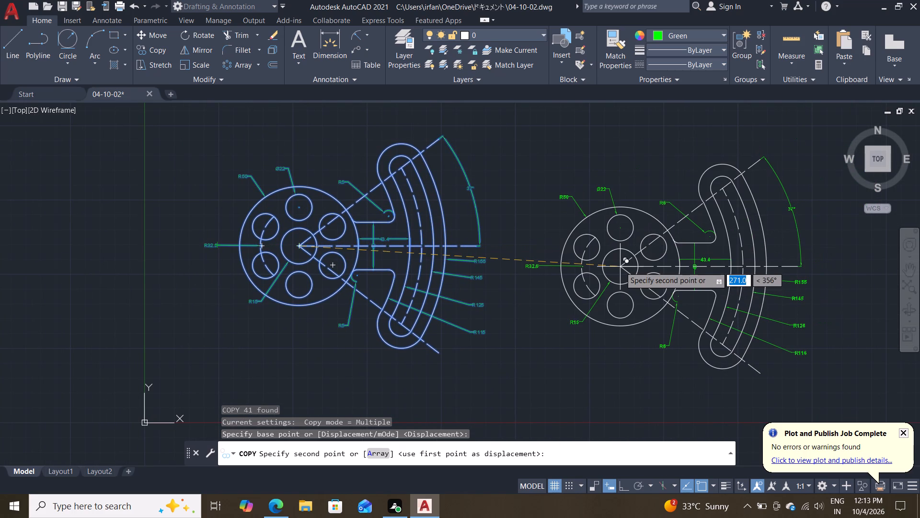
pyautogui.press('F8')
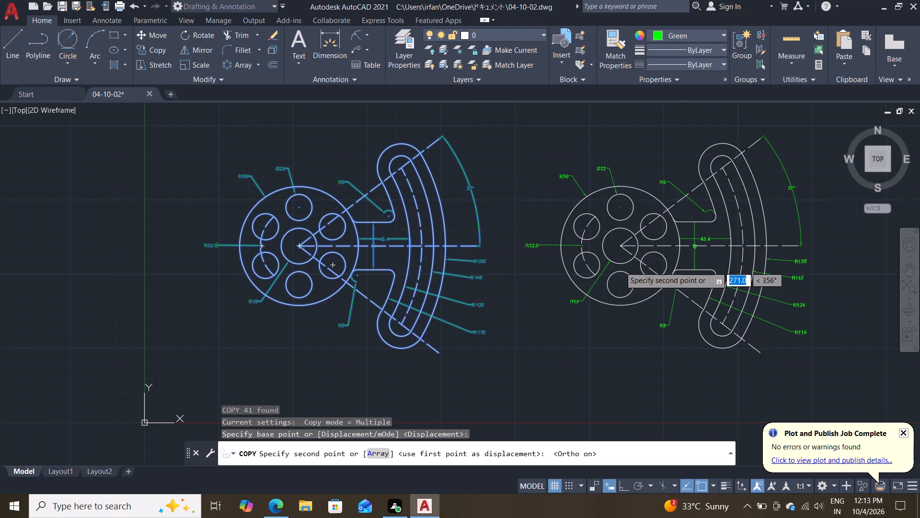
pyautogui.click(595, 273)
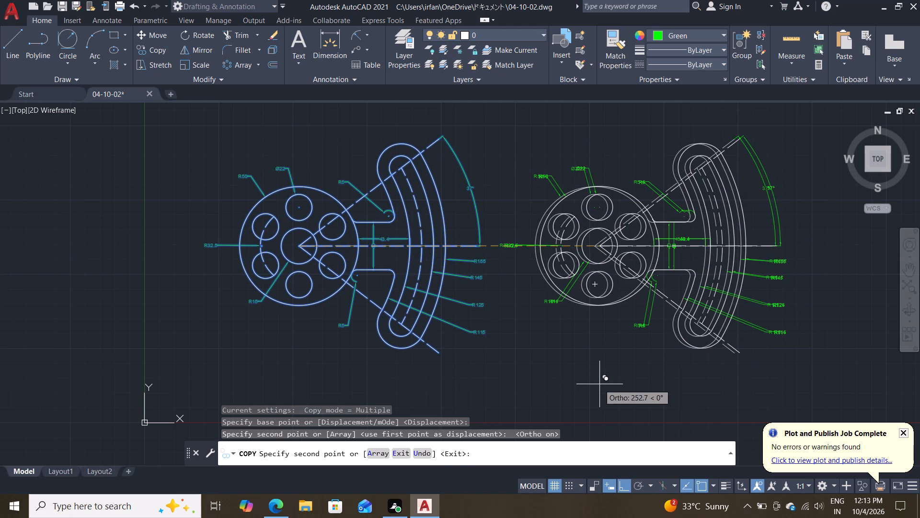
pyautogui.press('Escape')
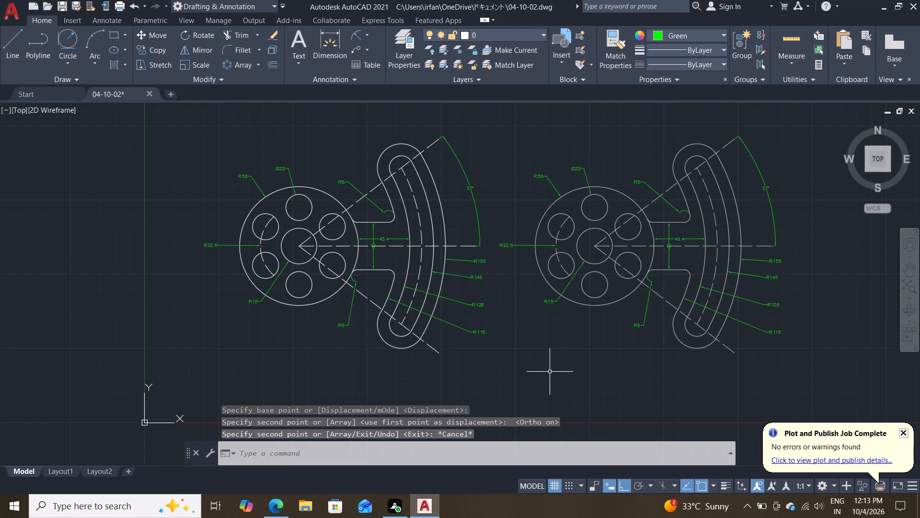
# Delete the 37° angular dimension and the R155, R145, R125 and R115 radius dimensions from the right-hand copy.
pyautogui.moveTo(550, 373); pyautogui.dragTo(503, 365, button='middle')
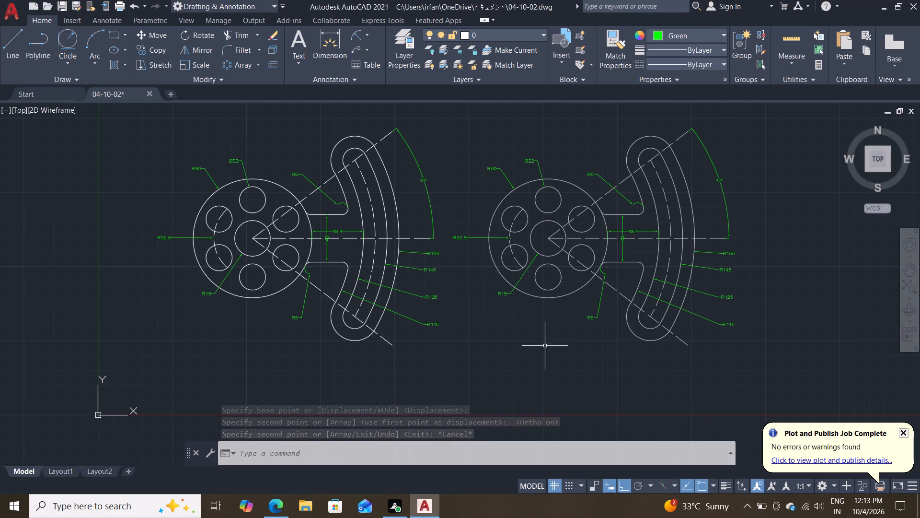
pyautogui.moveTo(558, 343); pyautogui.dragTo(528, 345, button='middle')
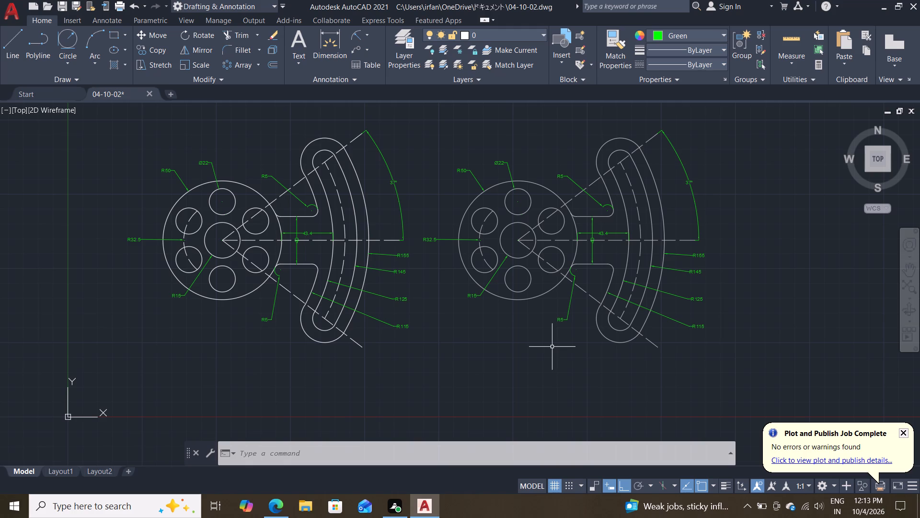
pyautogui.moveTo(558, 367); pyautogui.dragTo(542, 373, button='middle')
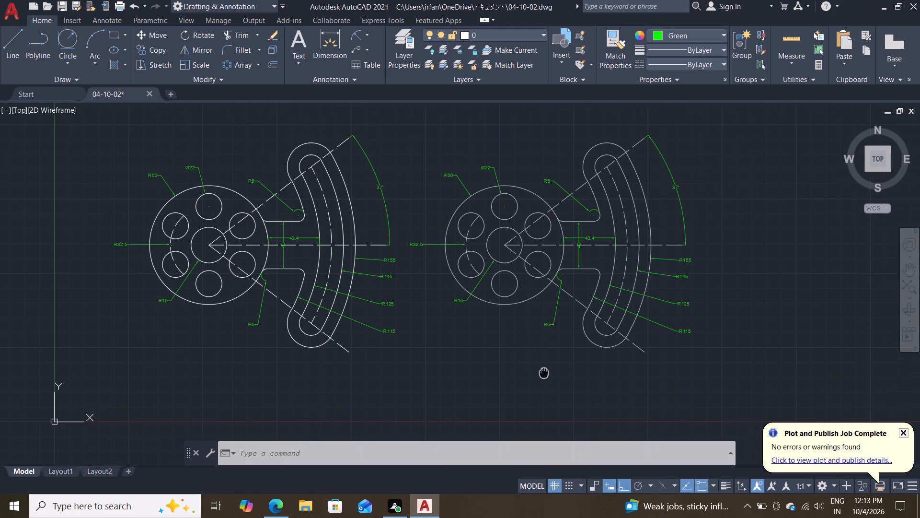
pyautogui.moveTo(542, 373); pyautogui.dragTo(528, 375, button='middle')
pyautogui.click(691, 211)
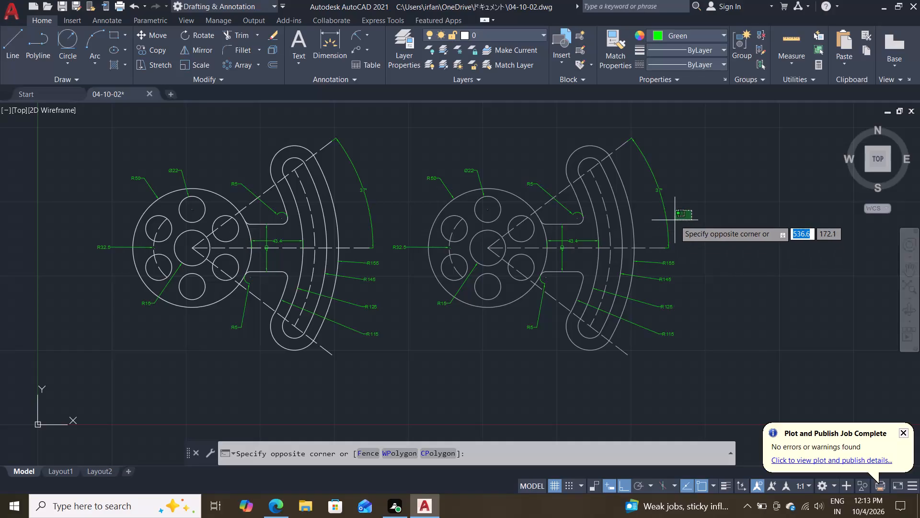
pyautogui.click(658, 222)
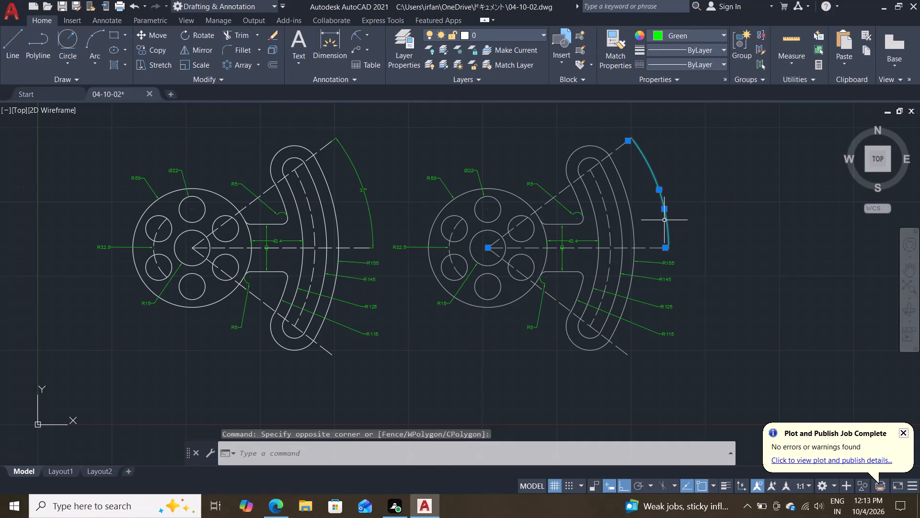
pyautogui.press('Delete')
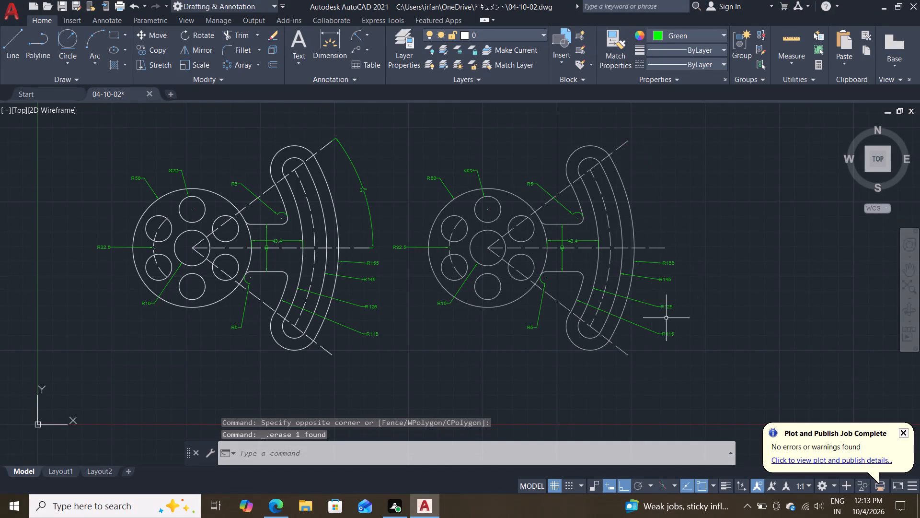
pyautogui.scroll(1, 655, 283)
pyautogui.click(691, 243)
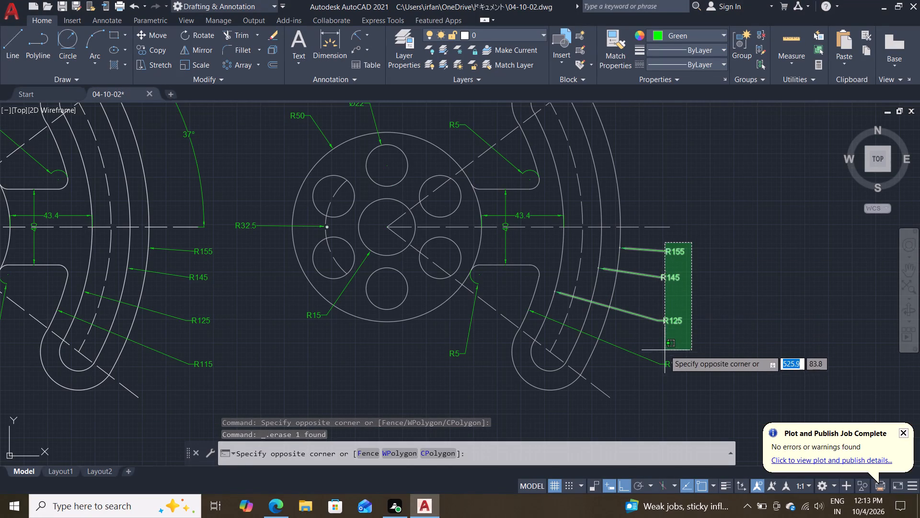
pyautogui.click(655, 374)
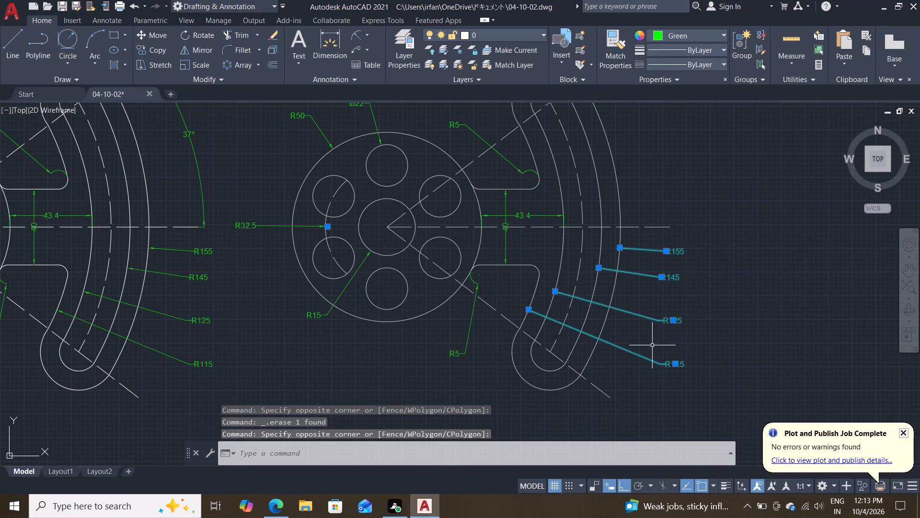
pyautogui.press('Delete')
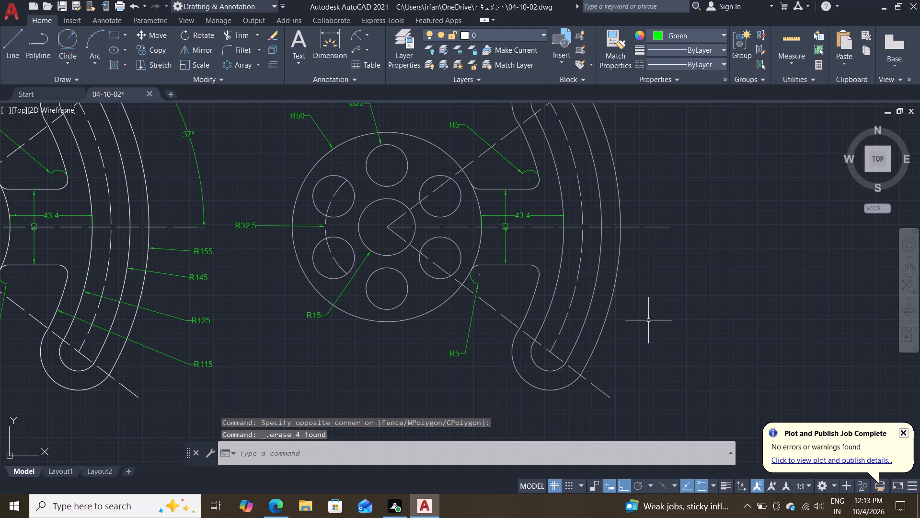
# Delete the slot's dashed centre arc and the lower diagonal and horizontal centrelines from the right-hand copy.
pyautogui.click(575, 278)
pyautogui.press('Delete')
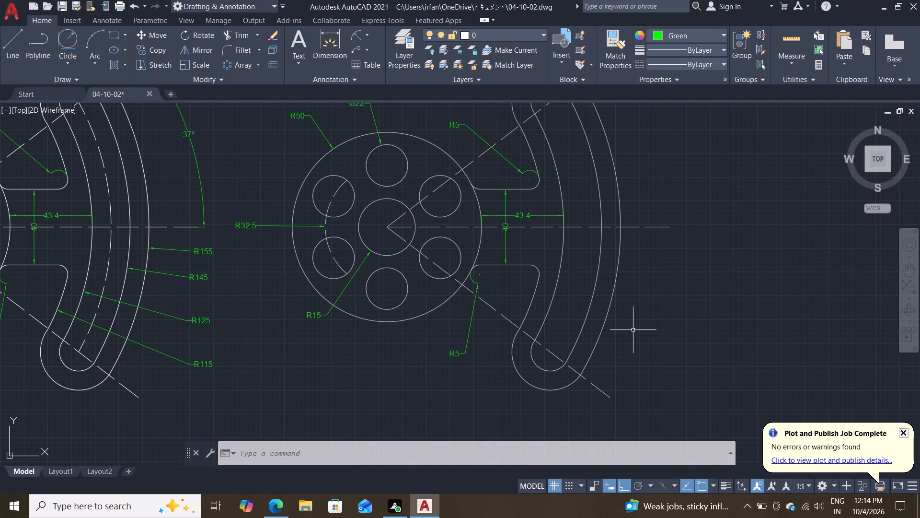
pyautogui.click(621, 377)
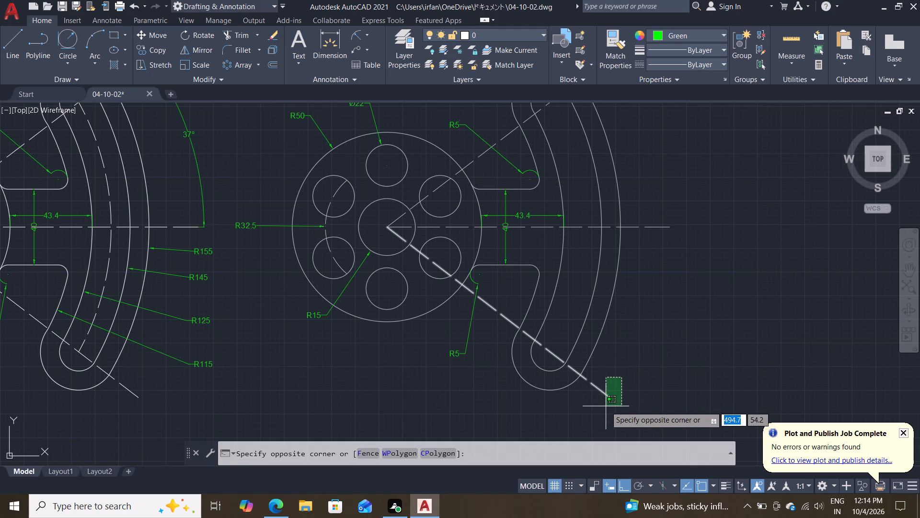
pyautogui.click(606, 406)
pyautogui.press('Delete')
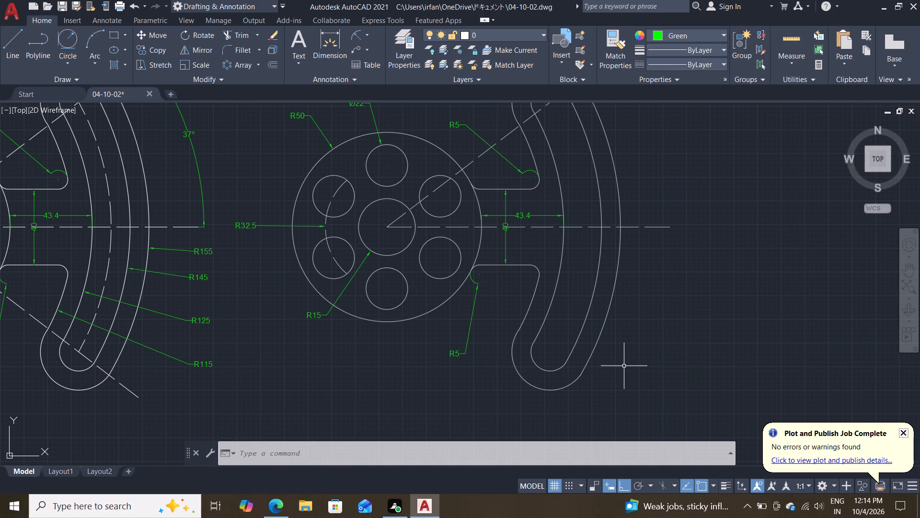
pyautogui.moveTo(632, 349); pyautogui.dragTo(637, 405, button='middle')
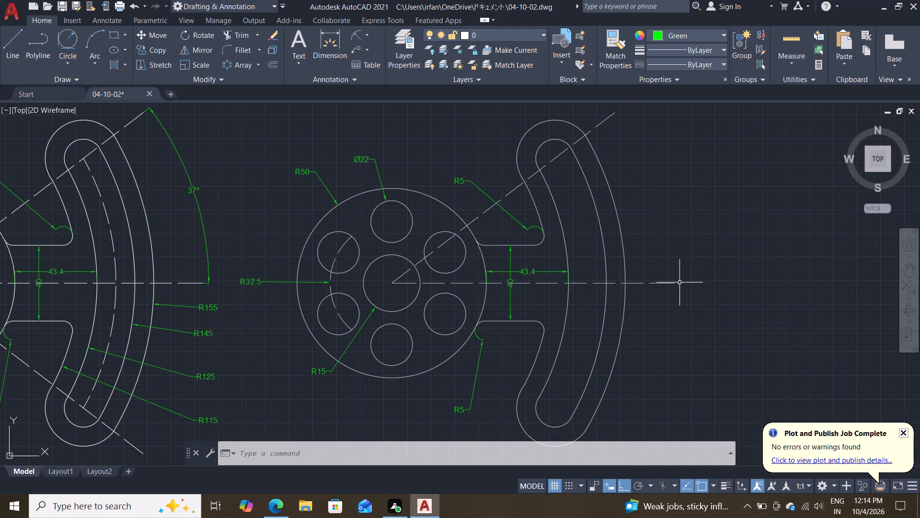
pyautogui.click(686, 274)
pyautogui.click(664, 303)
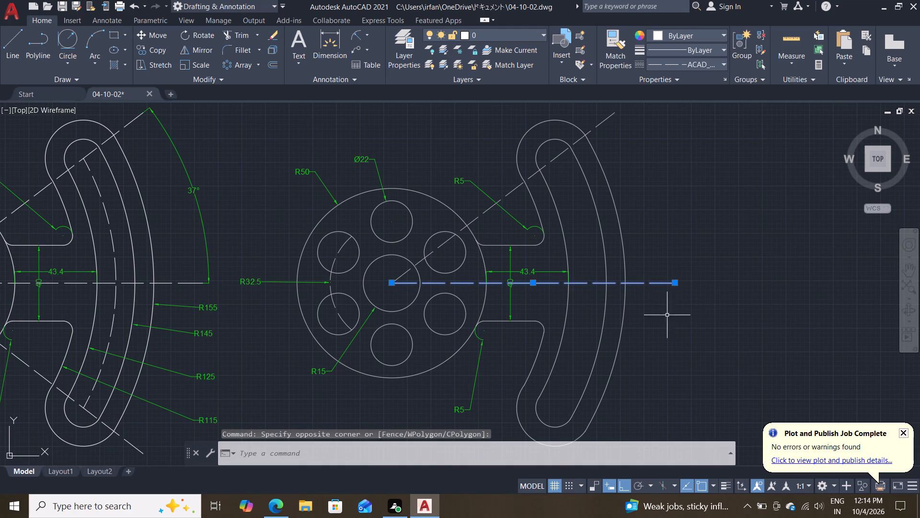
pyautogui.press('Delete')
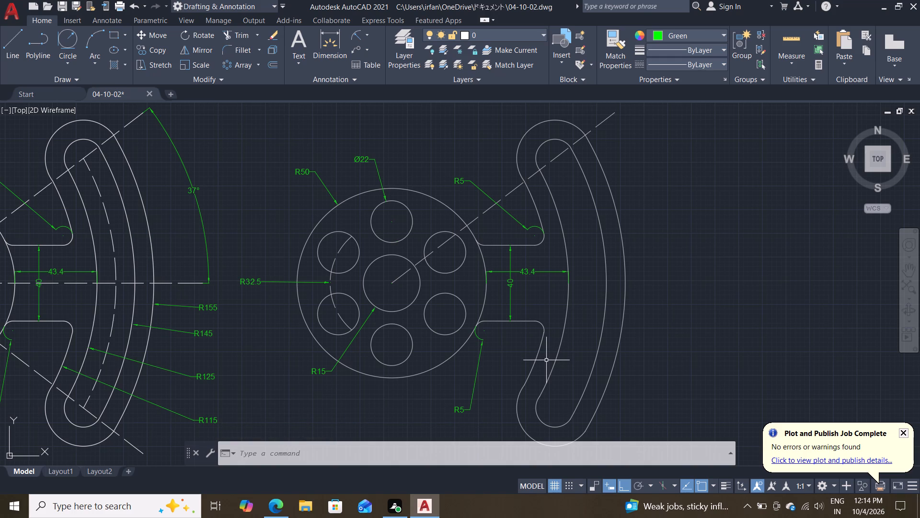
# Delete the remaining upper diagonal centreline from the right-hand copy.
pyautogui.moveTo(623, 167); pyautogui.dragTo(621, 173, button='middle')
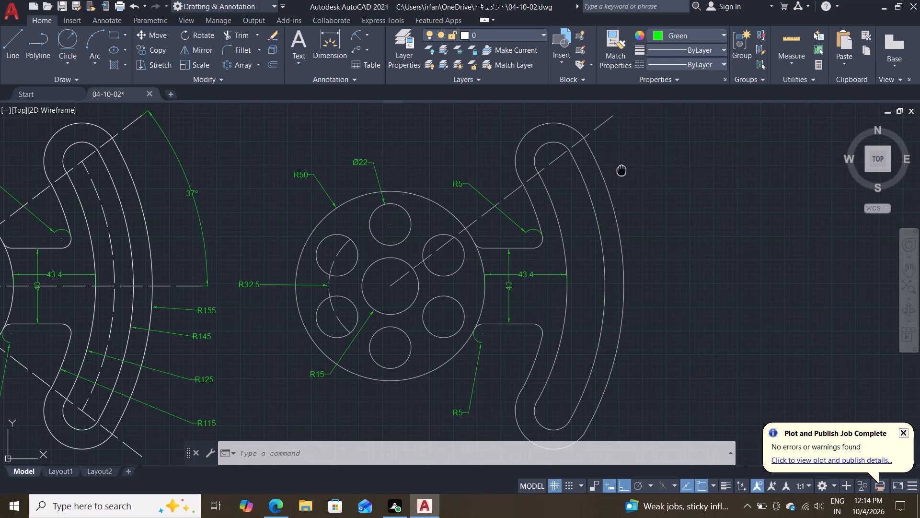
pyautogui.moveTo(621, 173); pyautogui.dragTo(619, 210, button='middle')
pyautogui.click(631, 156)
pyautogui.click(604, 169)
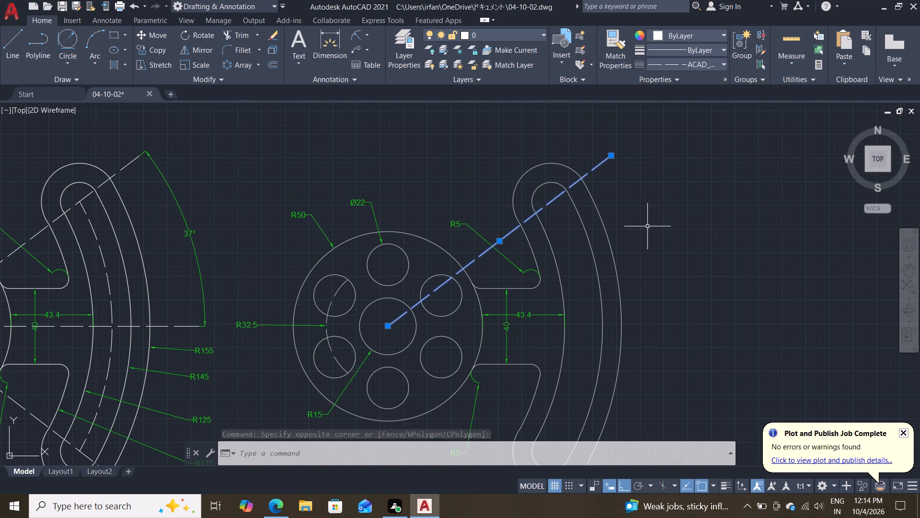
pyautogui.press('Delete')
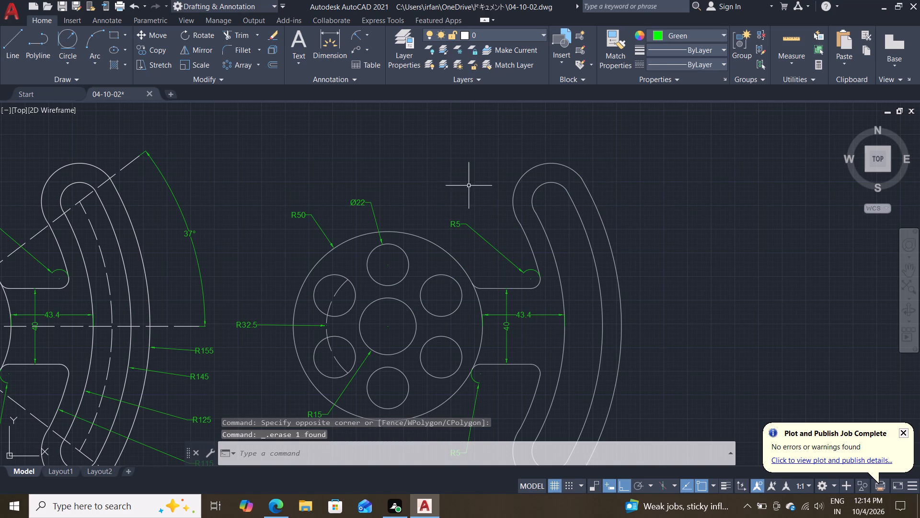
# Delete the hub's R50, Ø22, R32.5 and R15 dimensions and its dashed hole-circle arc from the right-hand copy.
pyautogui.click(399, 180)
pyautogui.click(285, 223)
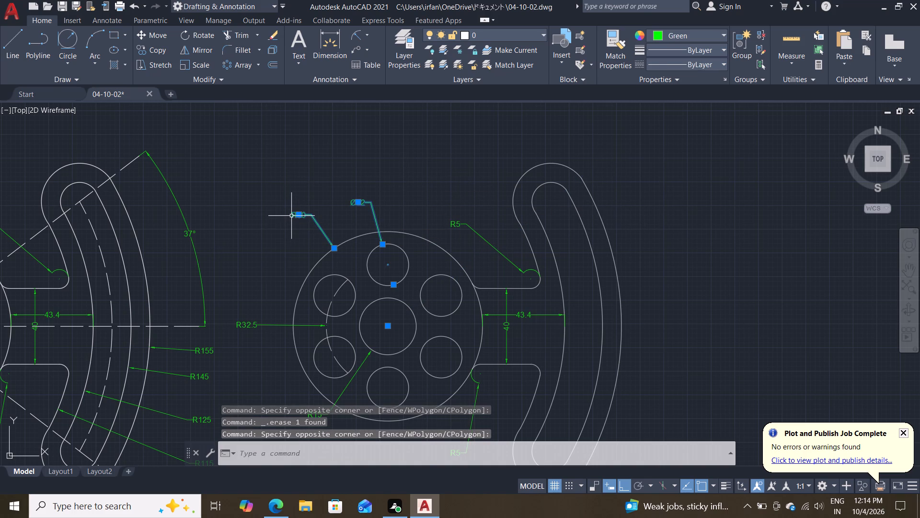
pyautogui.press('Delete')
pyautogui.moveTo(294, 244); pyautogui.dragTo(321, 155, button='middle')
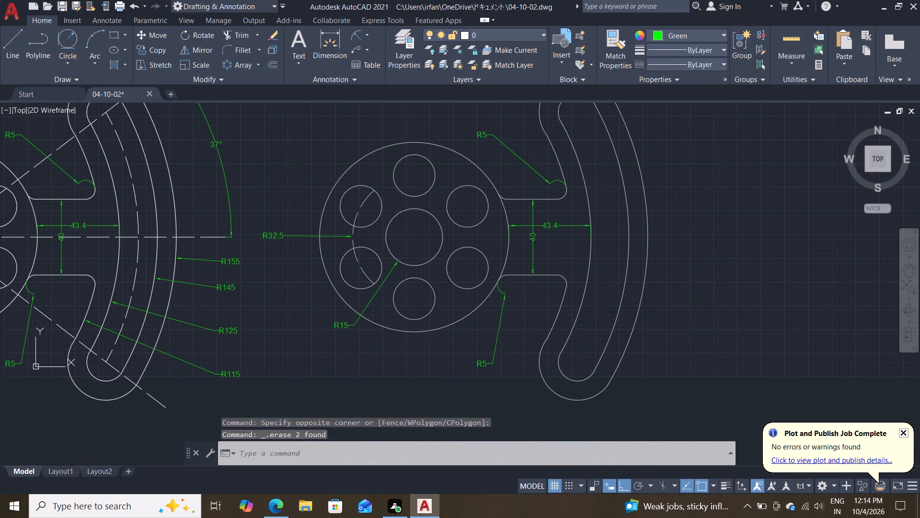
pyautogui.moveTo(282, 177); pyautogui.dragTo(272, 212)
pyautogui.click(271, 277)
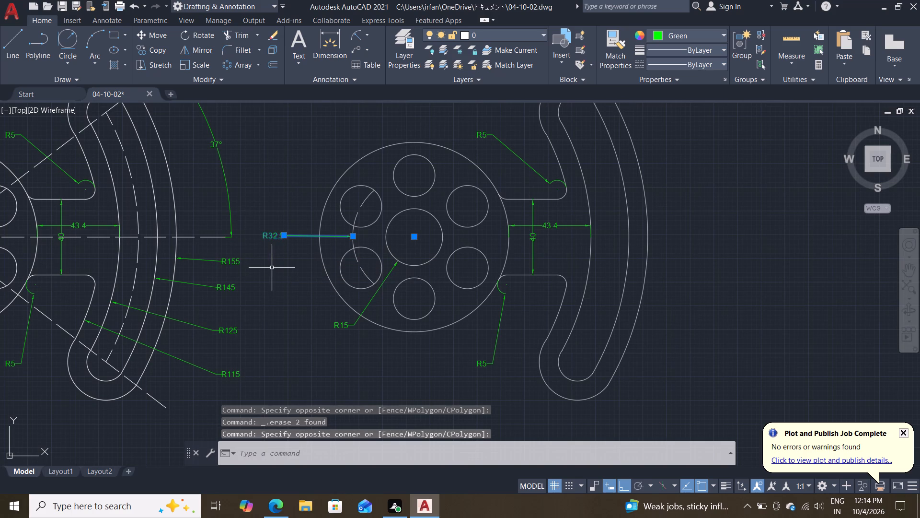
pyautogui.press('Delete')
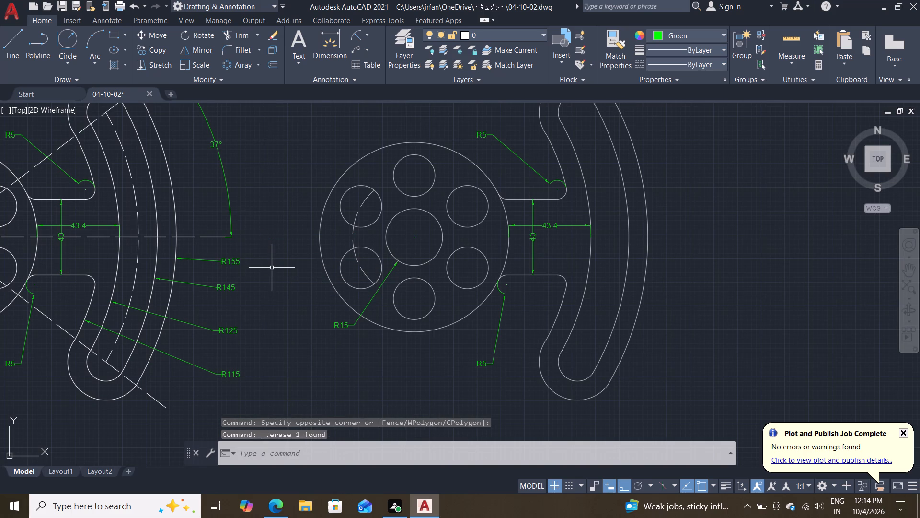
pyautogui.click(355, 235)
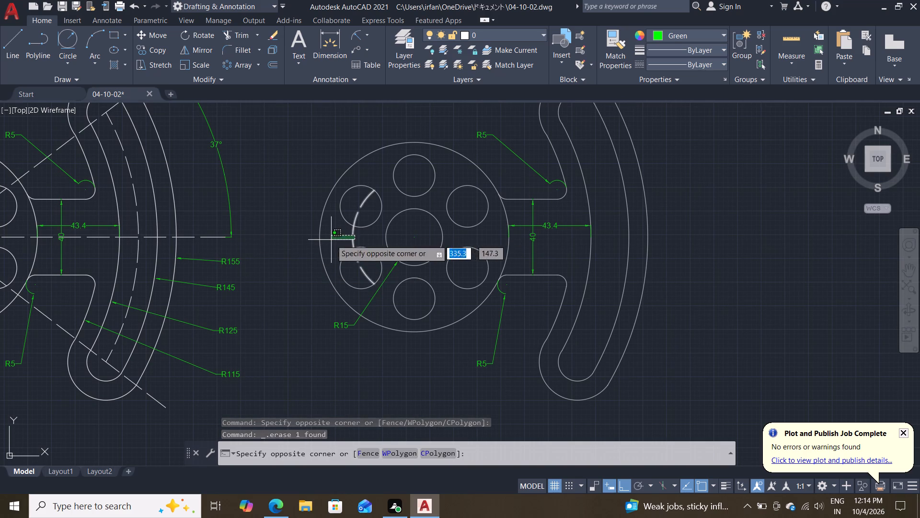
pyautogui.click(331, 240)
pyautogui.press('Delete')
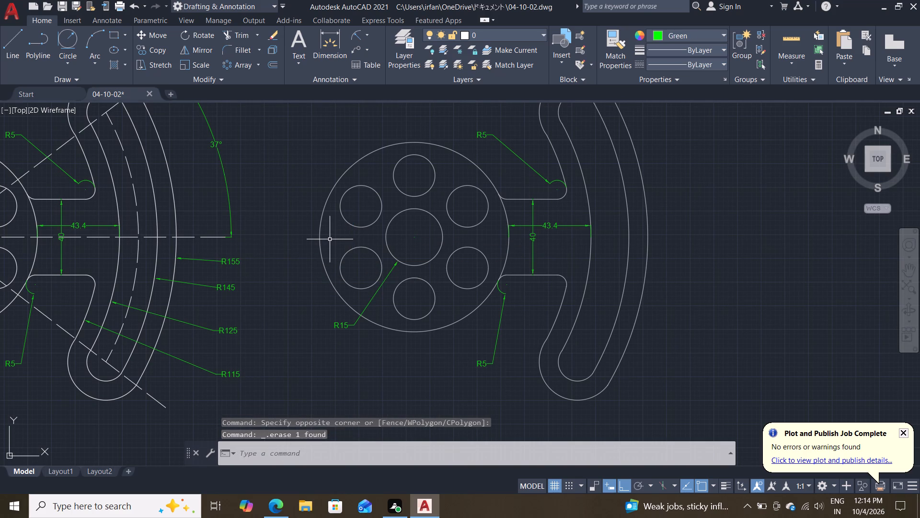
pyautogui.click(353, 326)
pyautogui.press('Delete')
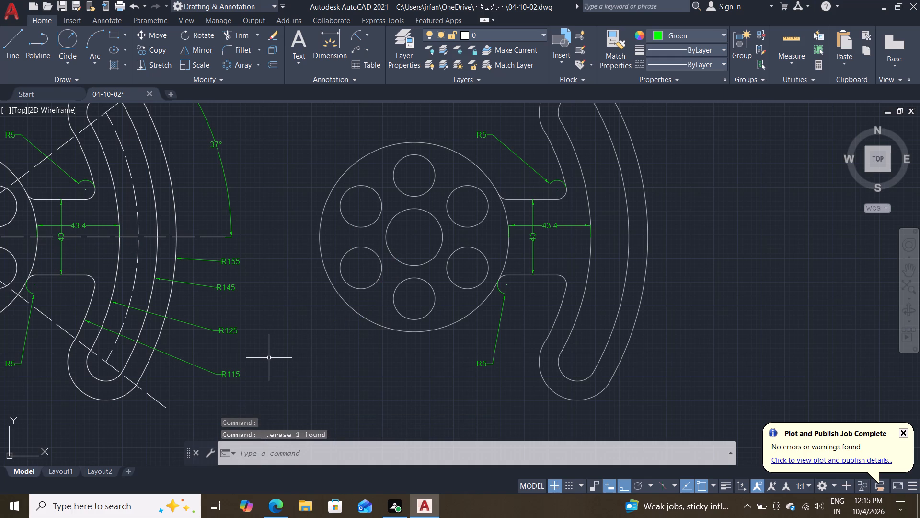
# Delete both R5 fillet dimensions and the 43.4 and 40 linear dimensions around the connecting arm of the right-hand copy.
pyautogui.click(524, 327)
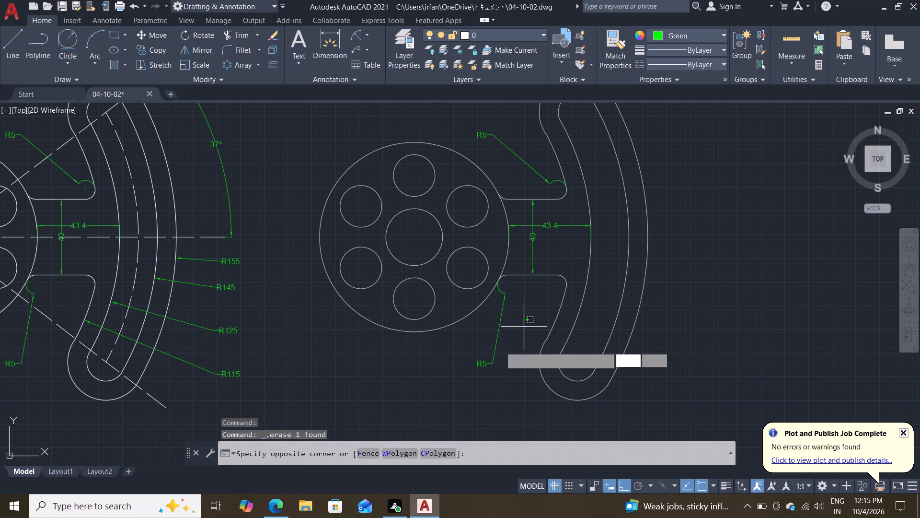
pyautogui.click(482, 359)
pyautogui.press('Delete')
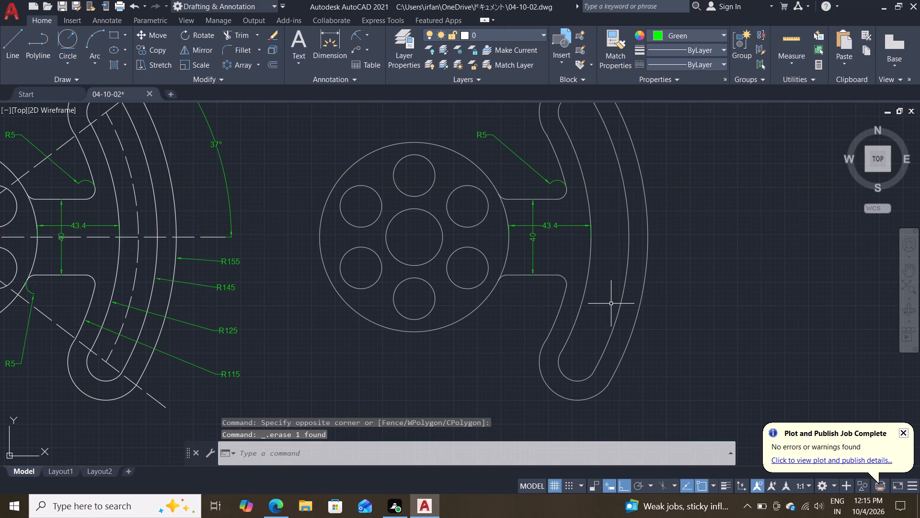
pyautogui.moveTo(537, 310); pyautogui.dragTo(517, 338, button='middle')
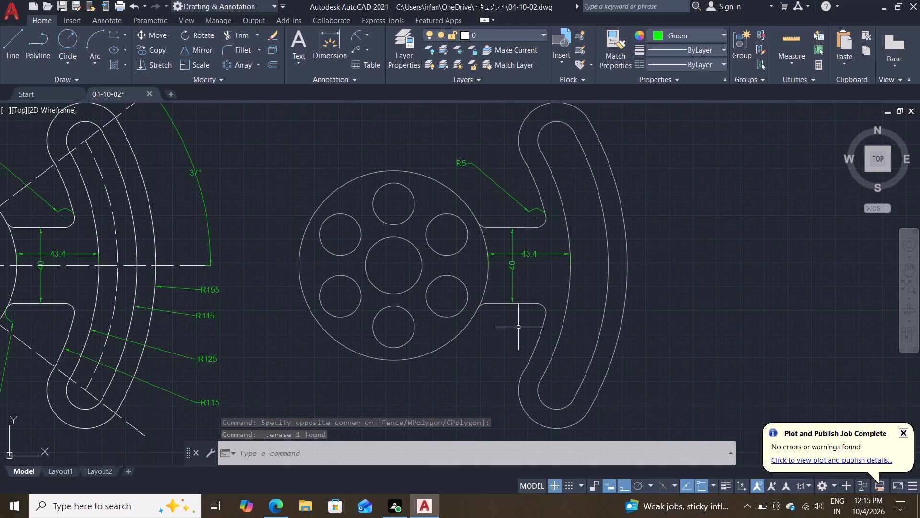
pyautogui.click(544, 250)
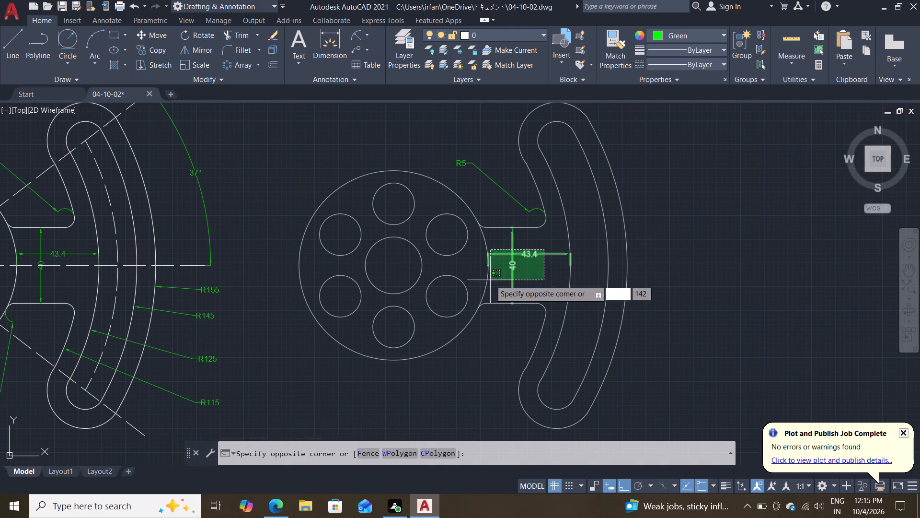
pyautogui.moveTo(490, 280); pyautogui.dragTo(497, 279)
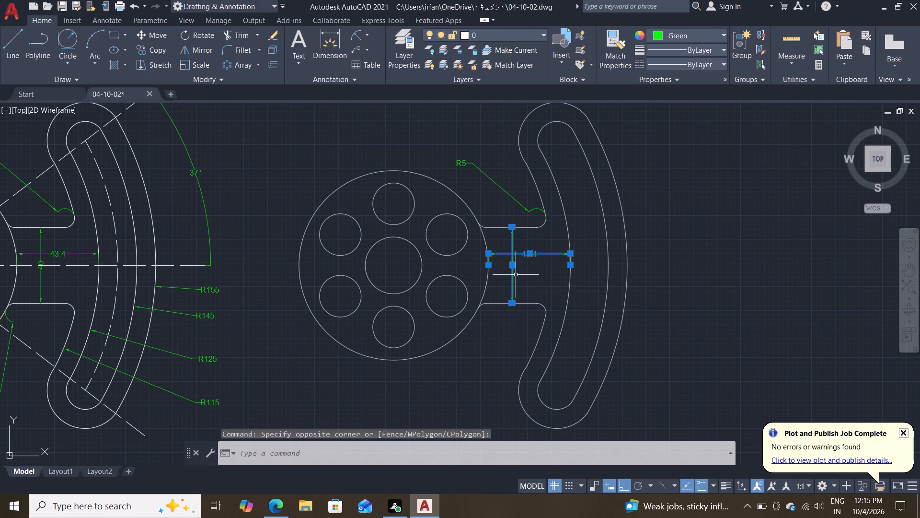
pyautogui.press('Delete')
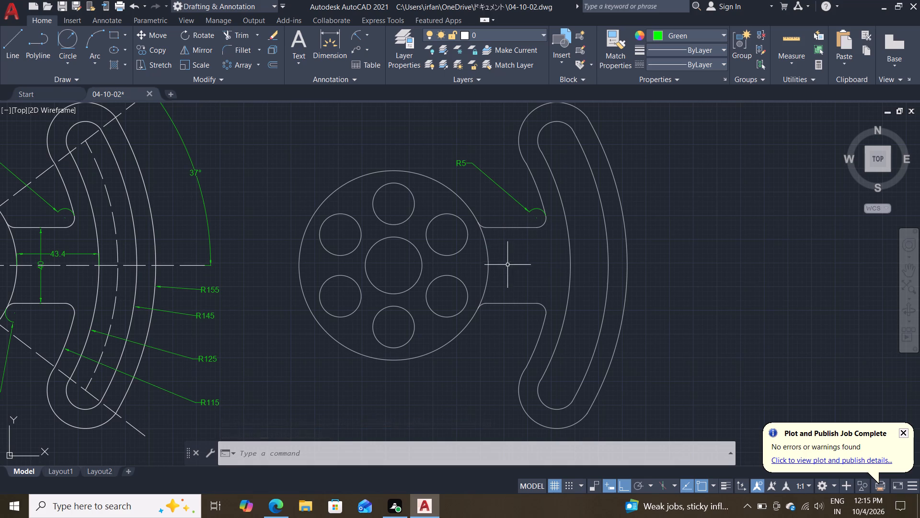
pyautogui.moveTo(525, 259); pyautogui.dragTo(525, 289, button='middle')
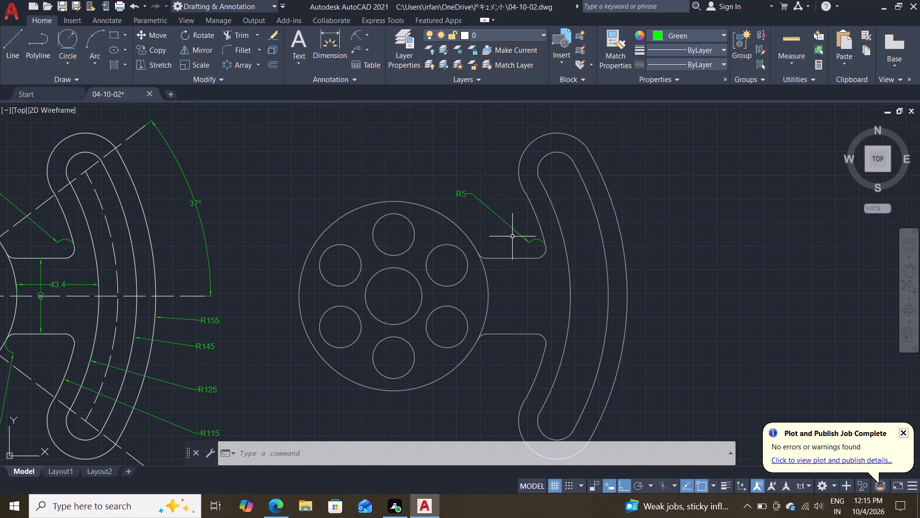
pyautogui.click(506, 217)
pyautogui.click(499, 225)
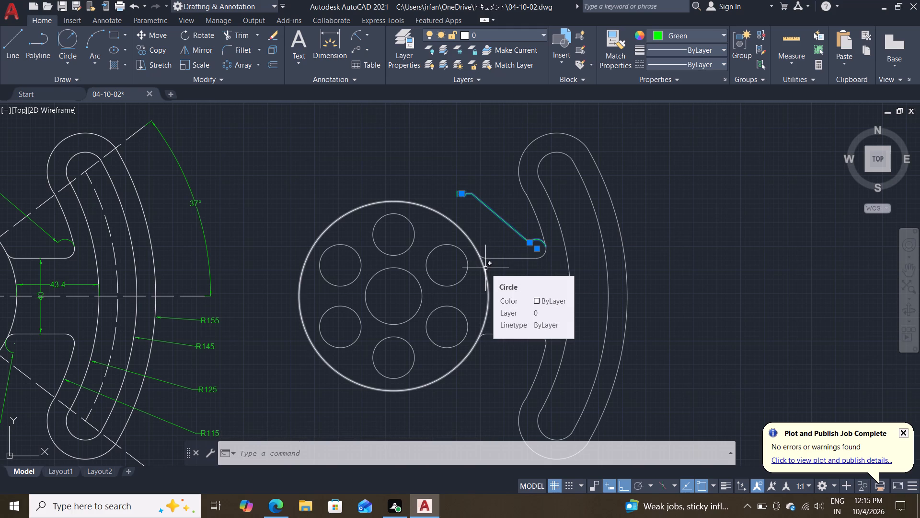
pyautogui.moveTo(522, 286); pyautogui.dragTo(518, 306, button='middle')
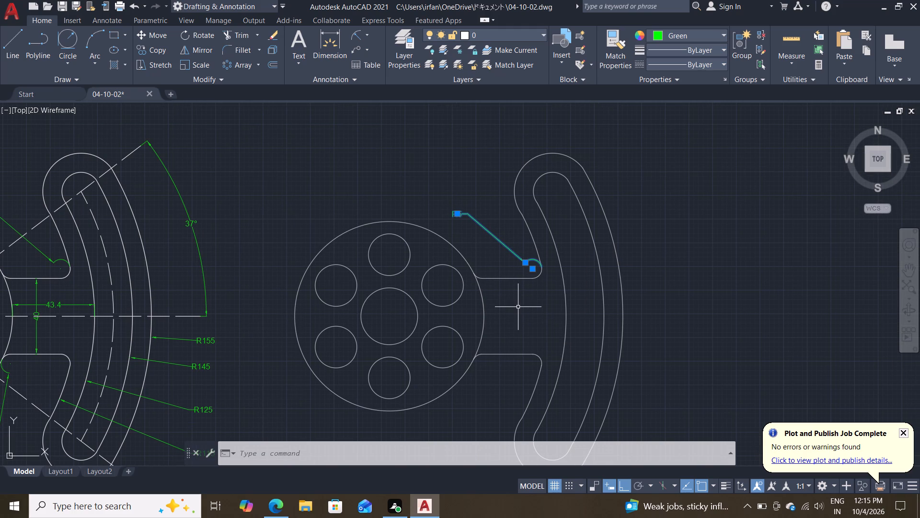
pyautogui.press('Delete')
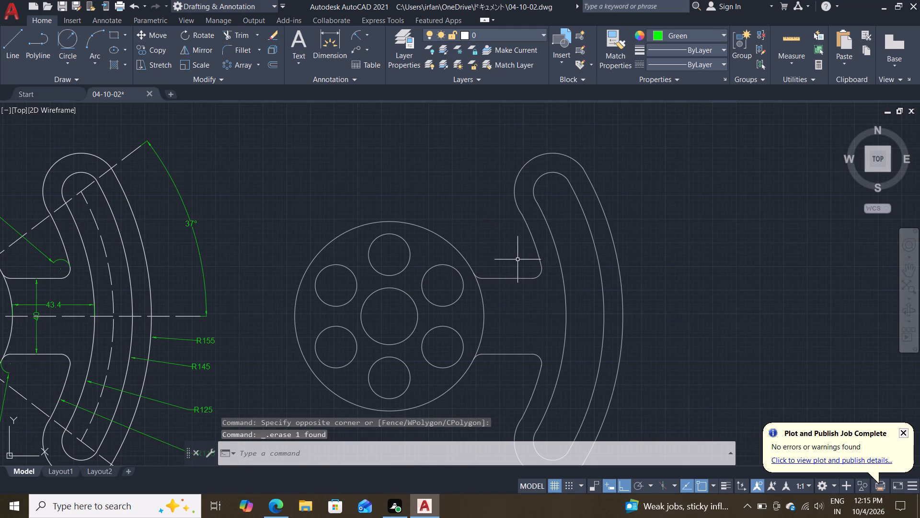
# Save the drawing 04-10-02 with the dimensioned original and the cleaned copy side by side.
pyautogui.moveTo(509, 255); pyautogui.dragTo(503, 233, button='middle')
pyautogui.scroll(-1, 503, 233)
pyautogui.moveTo(380, 342); pyautogui.dragTo(416, 316, button='middle')
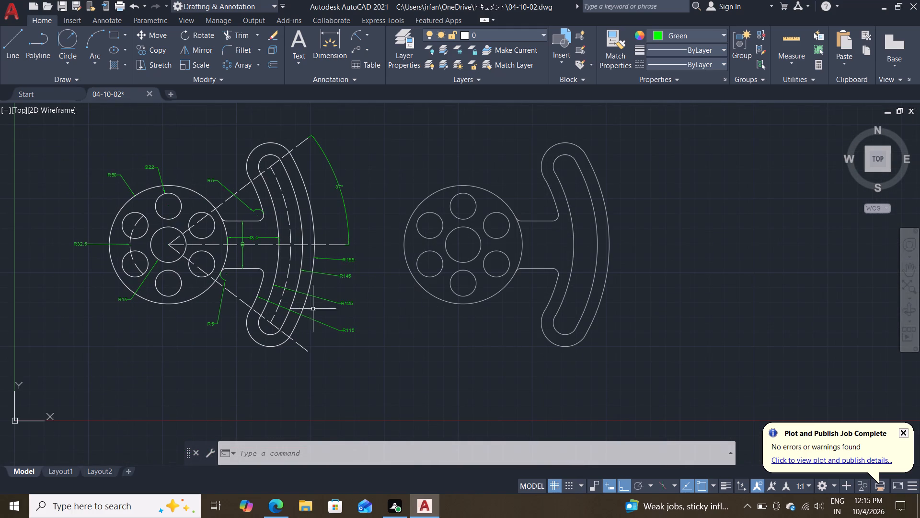
pyautogui.click(8, 13)
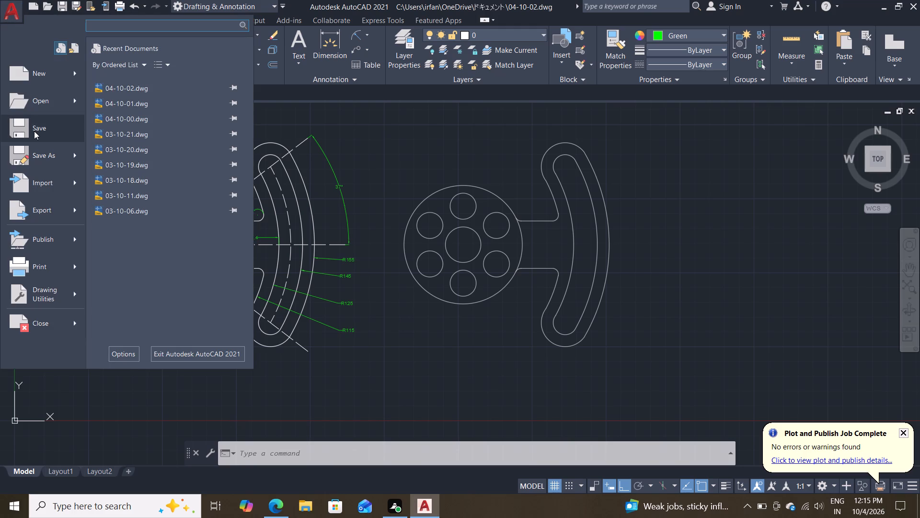
pyautogui.click(34, 131)
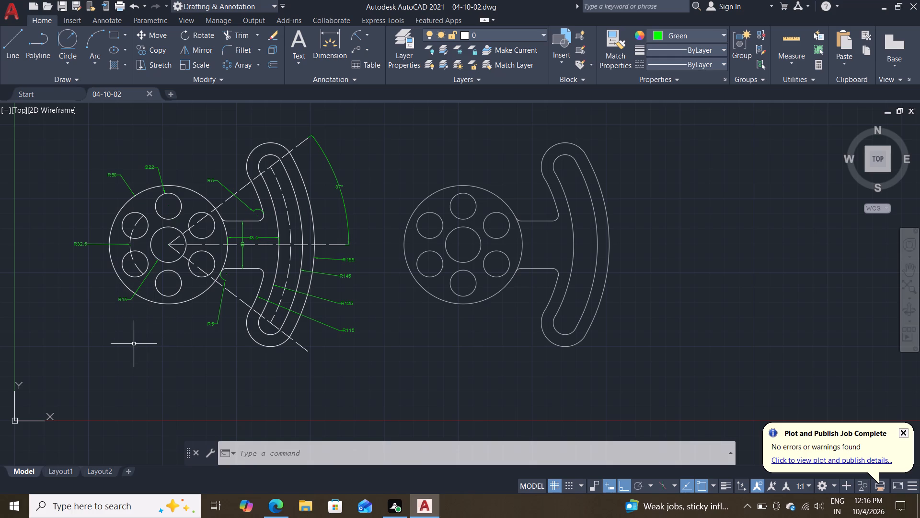
# Save the drawing 04-10-02 again with both versions repositioned higher in the view.
pyautogui.moveTo(134, 344); pyautogui.dragTo(139, 338, button='middle')
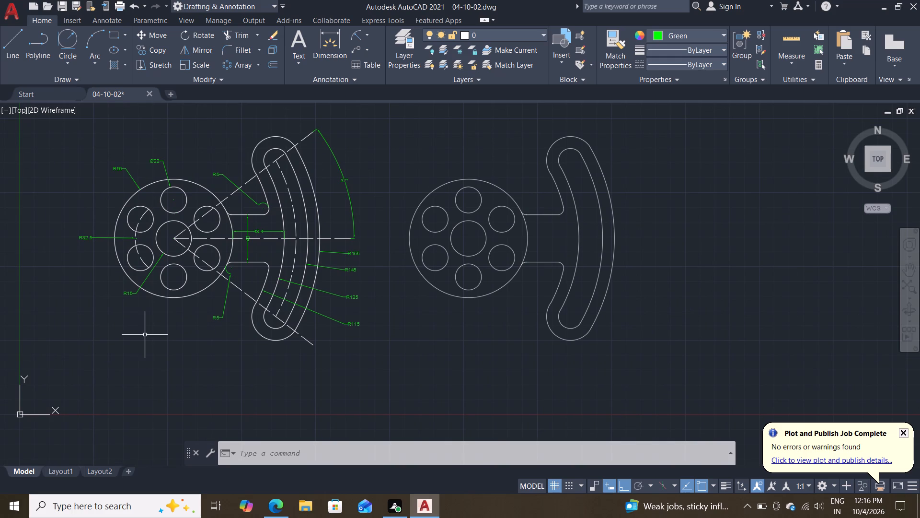
pyautogui.moveTo(145, 334); pyautogui.dragTo(155, 316, button='middle')
pyautogui.click(10, 14)
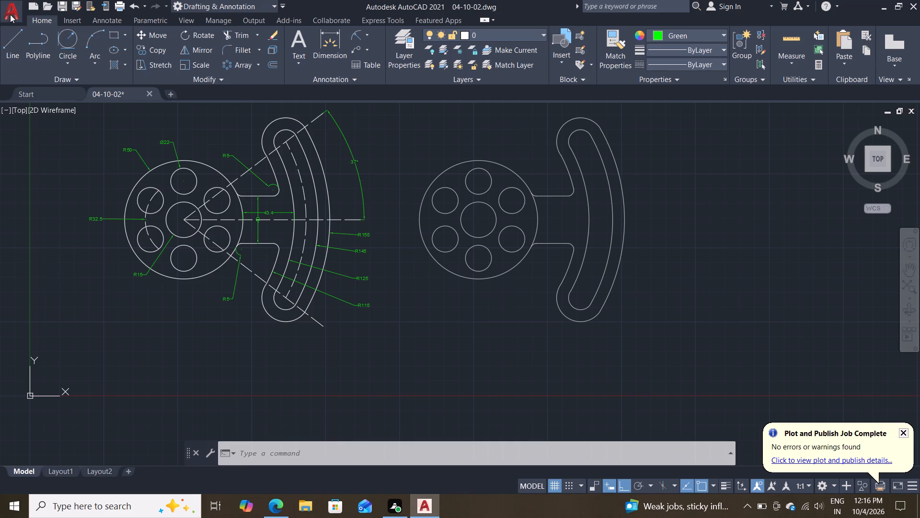
pyautogui.click(45, 137)
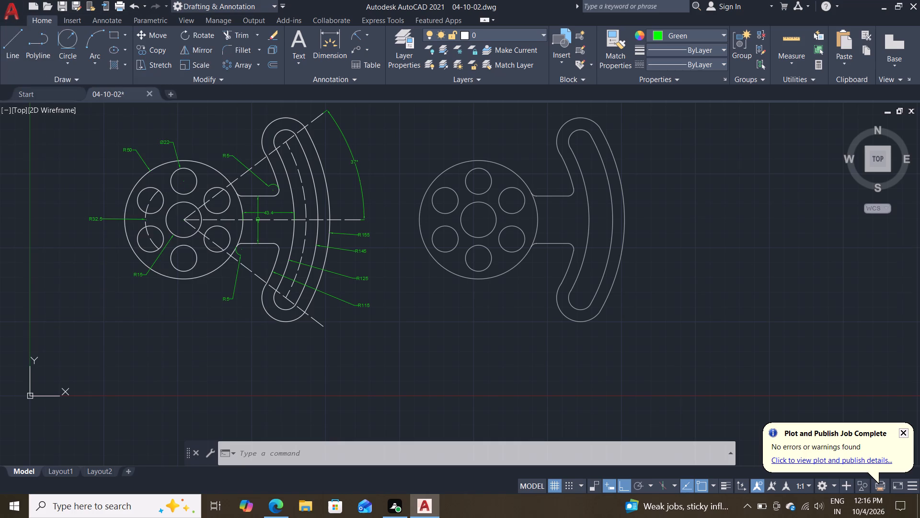